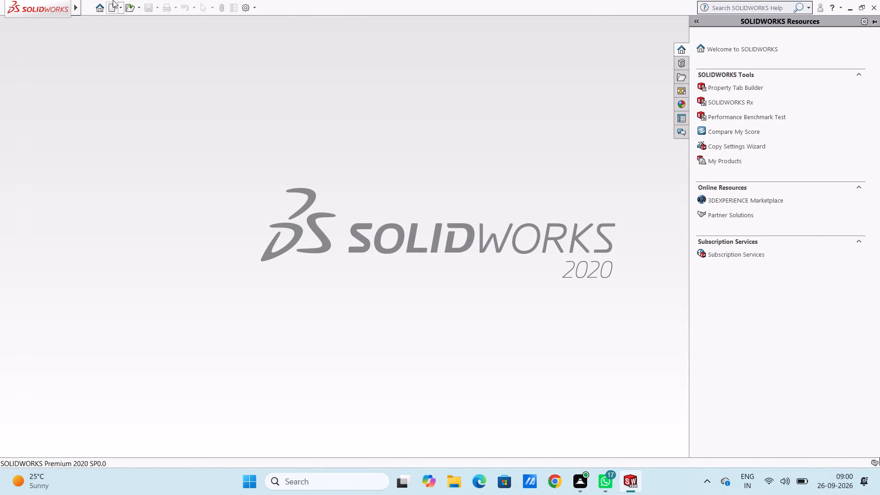
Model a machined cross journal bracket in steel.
Create a new part document.
{"action": "left_click", "coordinate": [113, 9]}
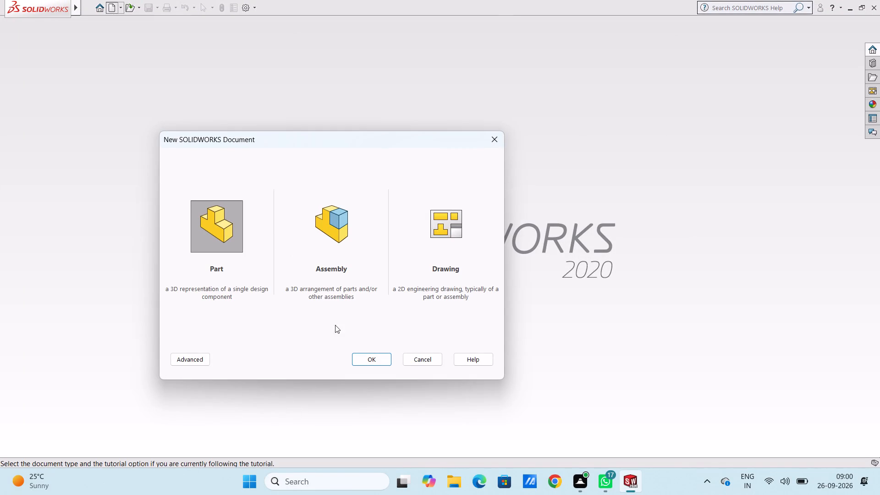
{"action": "left_click", "coordinate": [365, 360]}
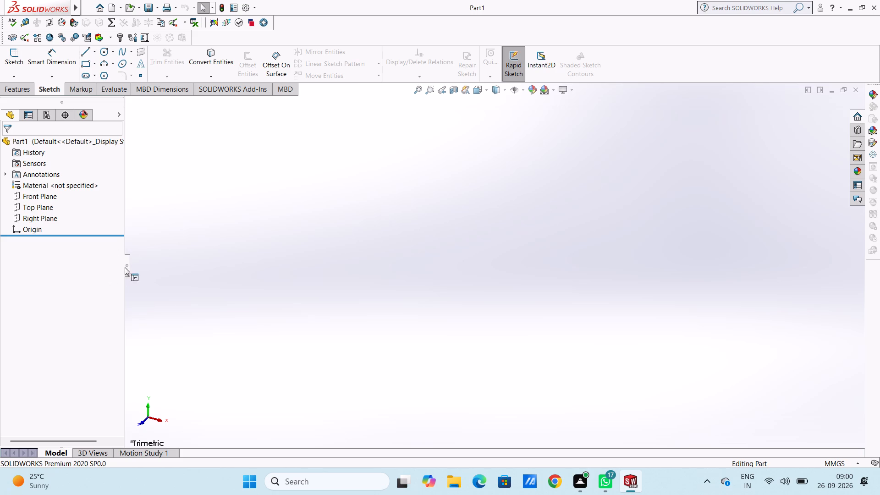
Start a sketch on the Right Plane.
{"action": "left_click", "coordinate": [52, 220]}
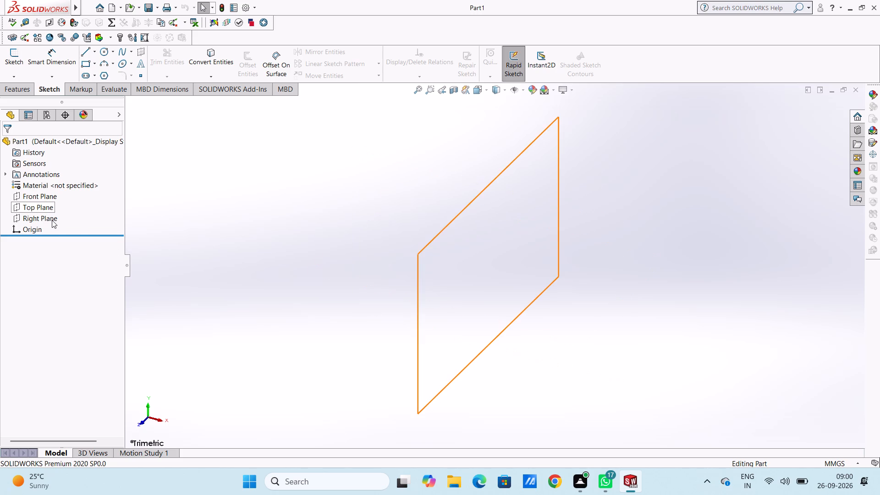
{"action": "left_click", "coordinate": [60, 205]}
{"action": "left_click", "coordinate": [274, 227]}
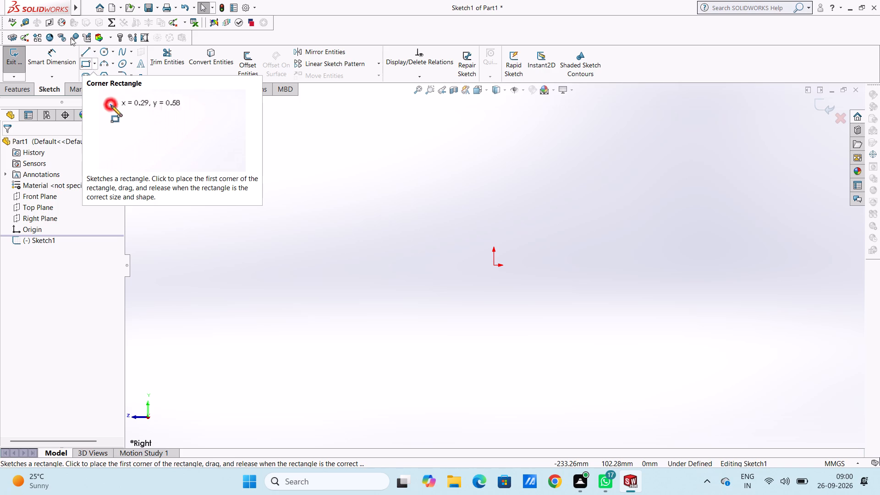
Sketch a horizontal midpoint line centred on the origin, extending 20.5 mm to each side.
{"action": "left_click", "coordinate": [94, 52]}
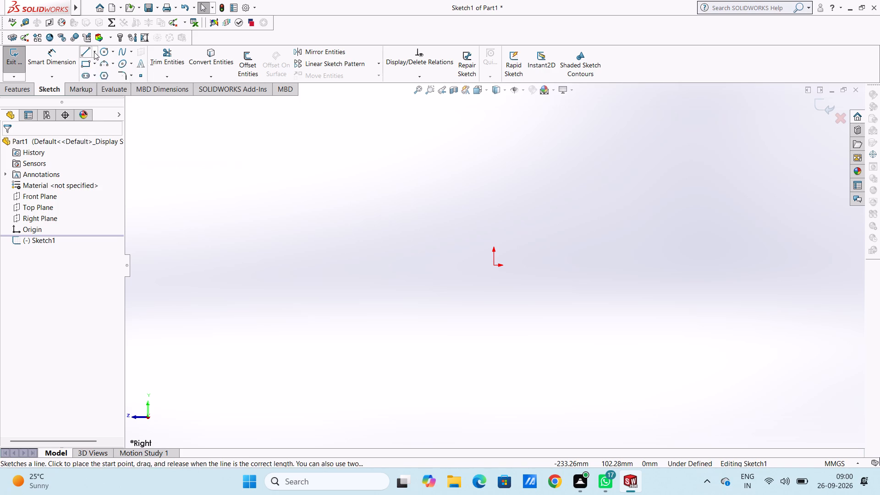
{"action": "left_click", "coordinate": [108, 89]}
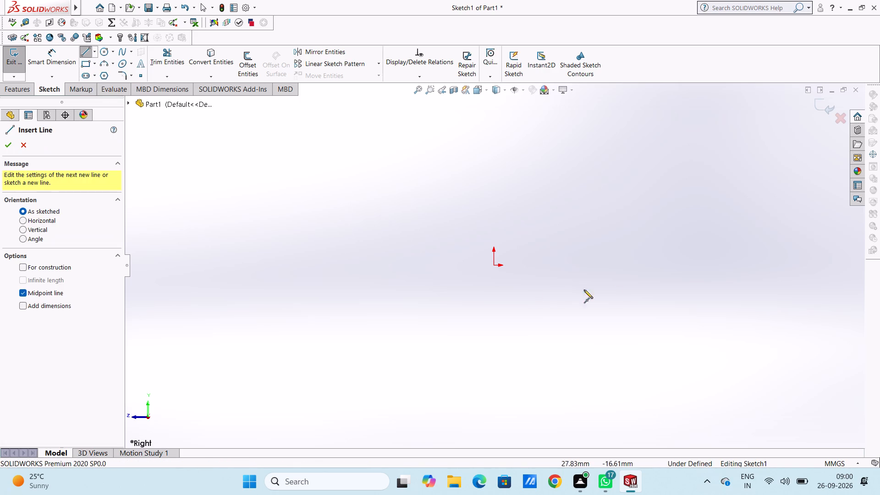
{"action": "left_click", "coordinate": [495, 264]}
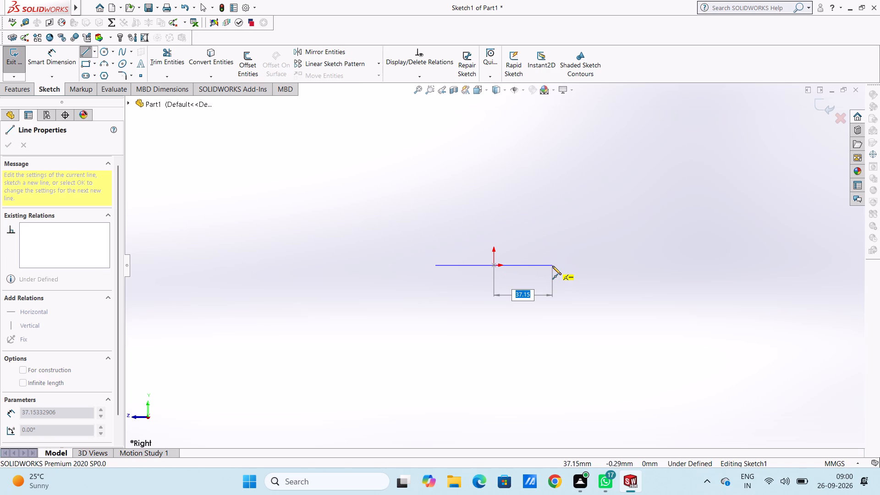
{"action": "type", "text": "20.5"}
{"action": "key", "text": "Return"}
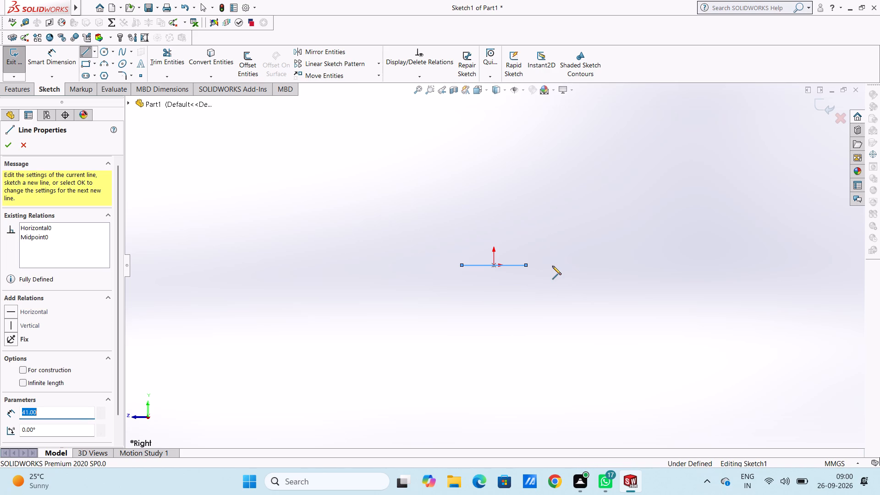
{"action": "key", "text": "Escape"}
{"action": "key", "text": "Escape"}
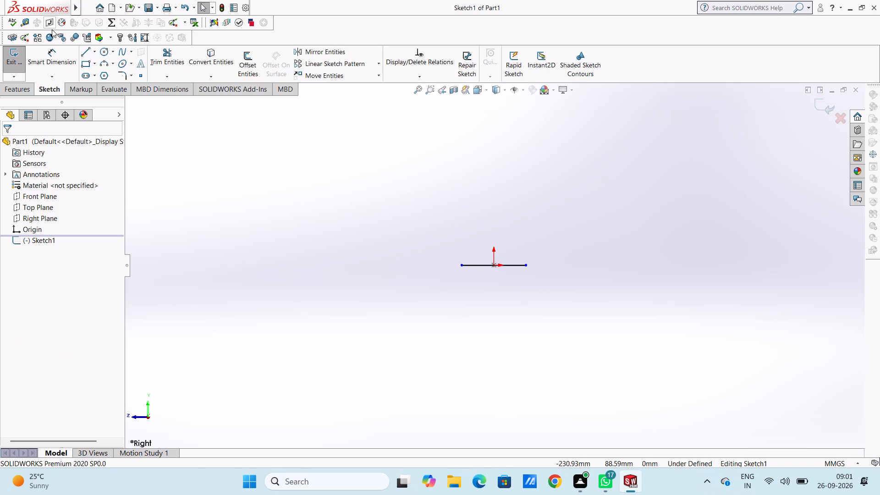
Sketch a 7 mm vertical line upward from the right end of the horizontal base line.
{"action": "left_click", "coordinate": [83, 52]}
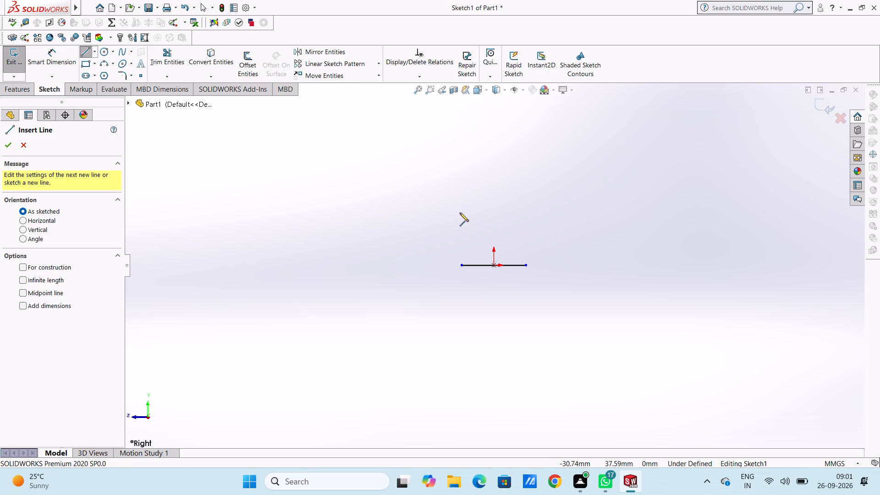
{"action": "left_click", "coordinate": [526, 267]}
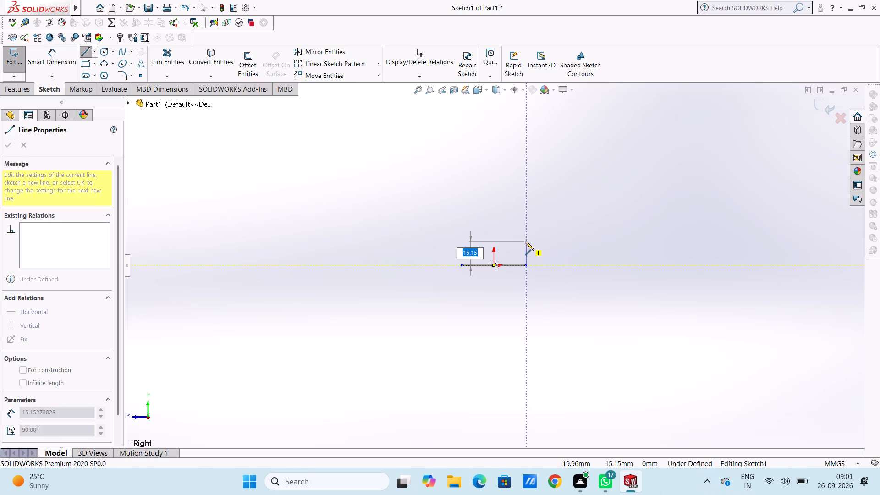
{"action": "key", "text": "7"}
{"action": "key", "text": "Return"}
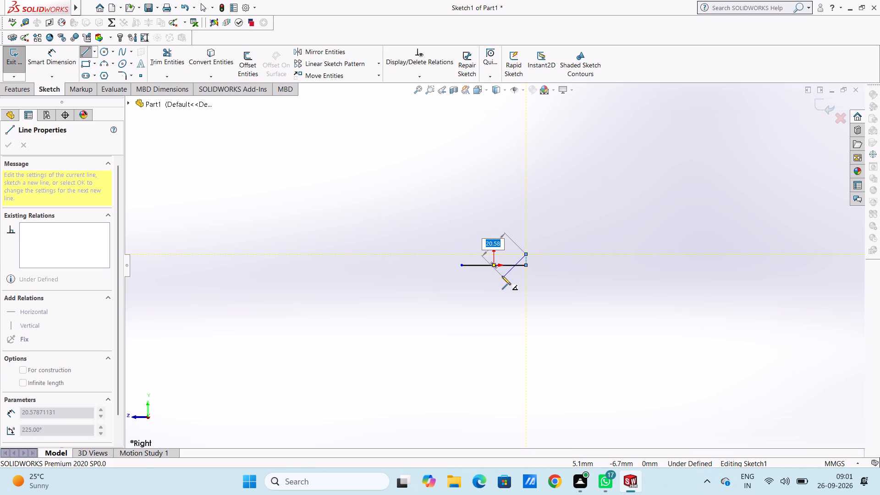
{"action": "key", "text": "Escape"}
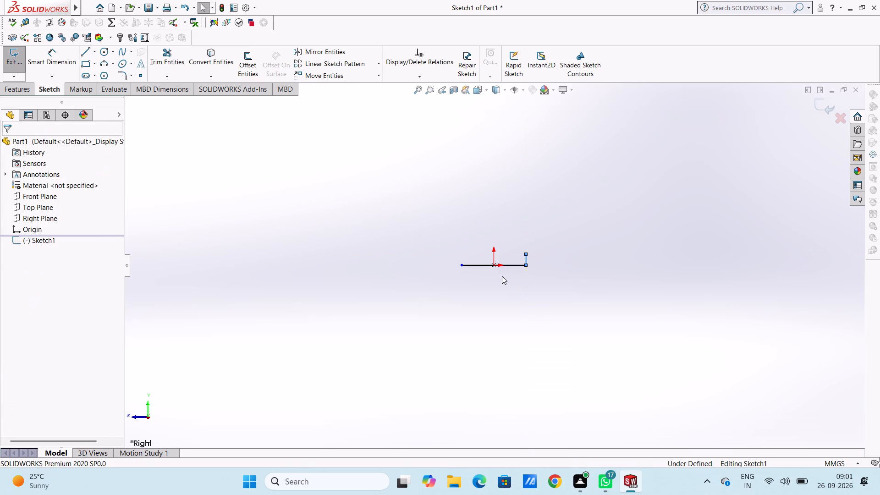
{"action": "key", "text": "Escape"}
Dimension the horizontal distance from the base line's left end to the origin.
{"action": "left_click", "coordinate": [57, 57]}
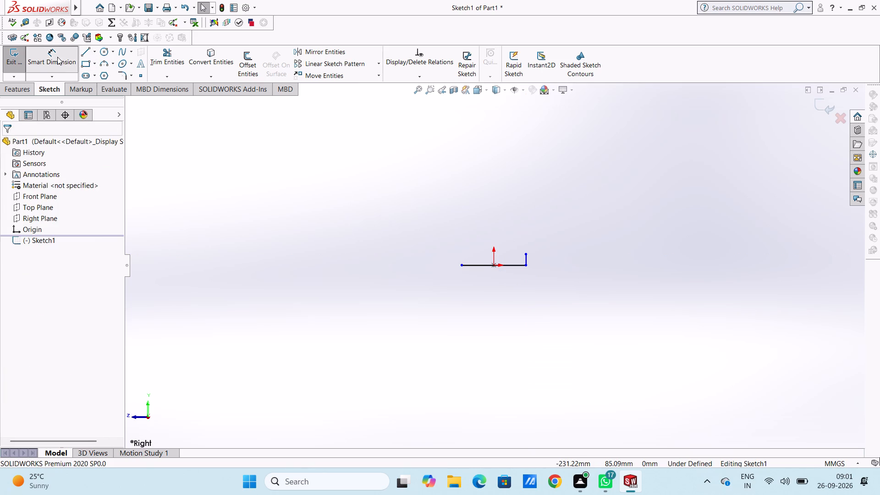
{"action": "left_click", "coordinate": [462, 267]}
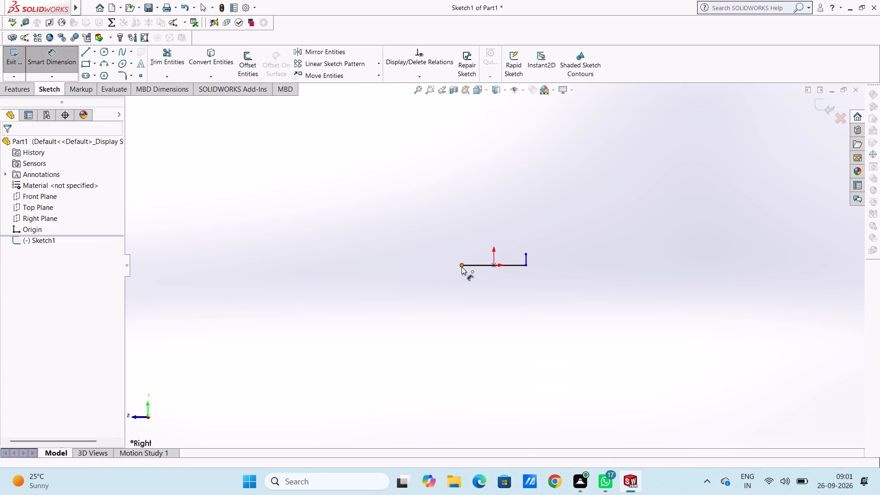
{"action": "left_click", "coordinate": [494, 267]}
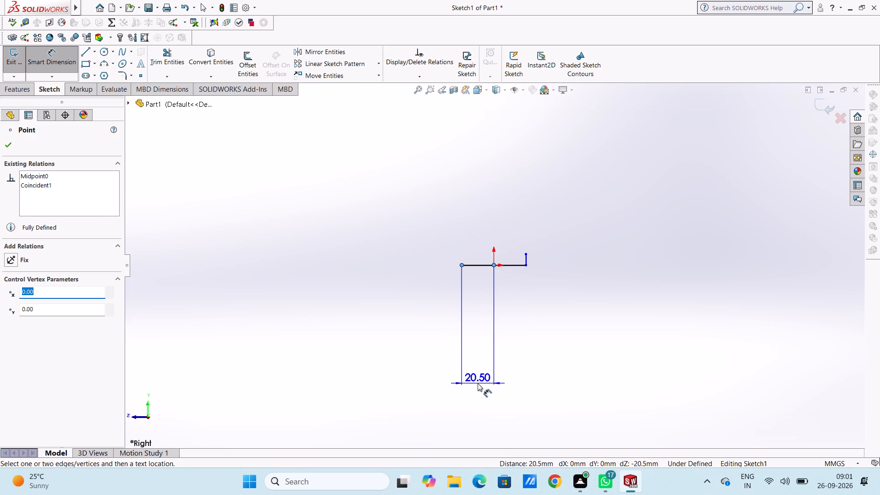
{"action": "left_click", "coordinate": [478, 383]}
{"action": "left_click", "coordinate": [439, 366]}
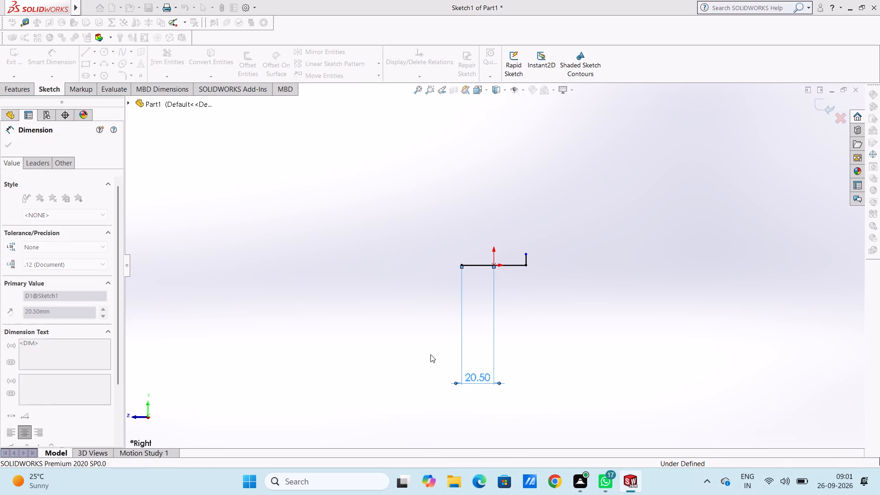
{"action": "left_click", "coordinate": [421, 322]}
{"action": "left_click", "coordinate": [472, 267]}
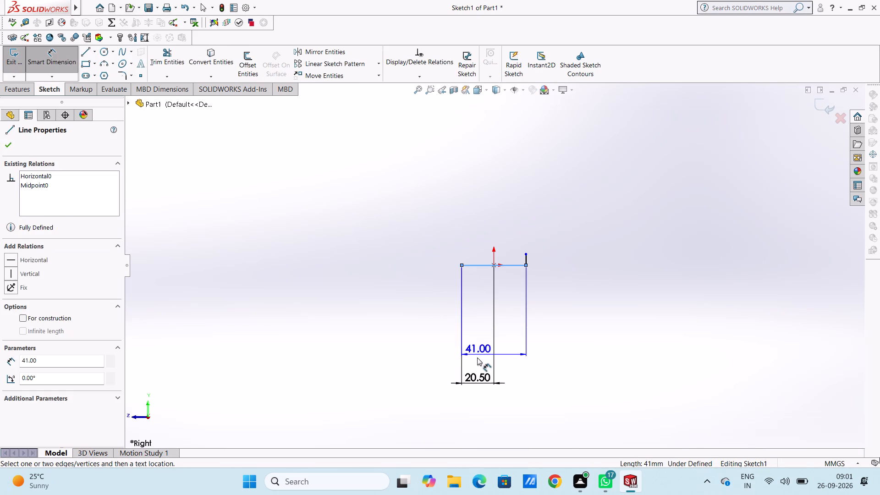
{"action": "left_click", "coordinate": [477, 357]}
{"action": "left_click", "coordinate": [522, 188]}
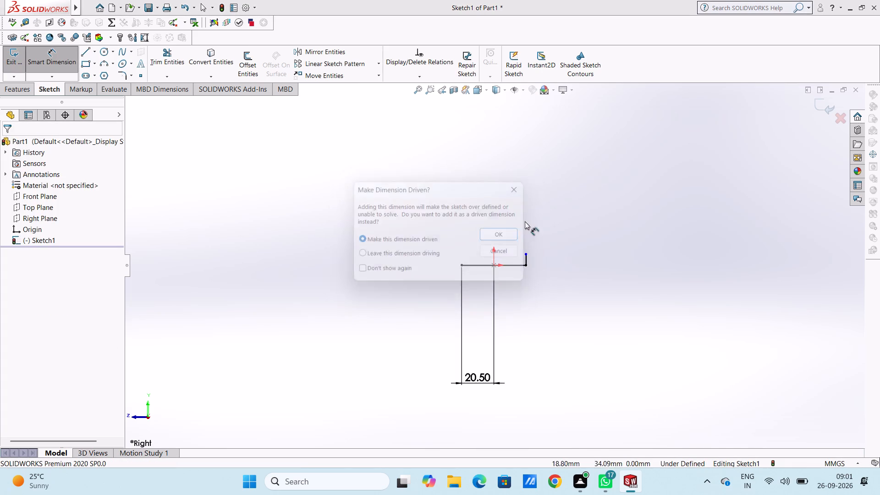
Dimension the length of the short vertical line at the base line's right end.
{"action": "scroll", "coordinate": [522, 272], "scroll_direction": "down", "scroll_amount": 6}
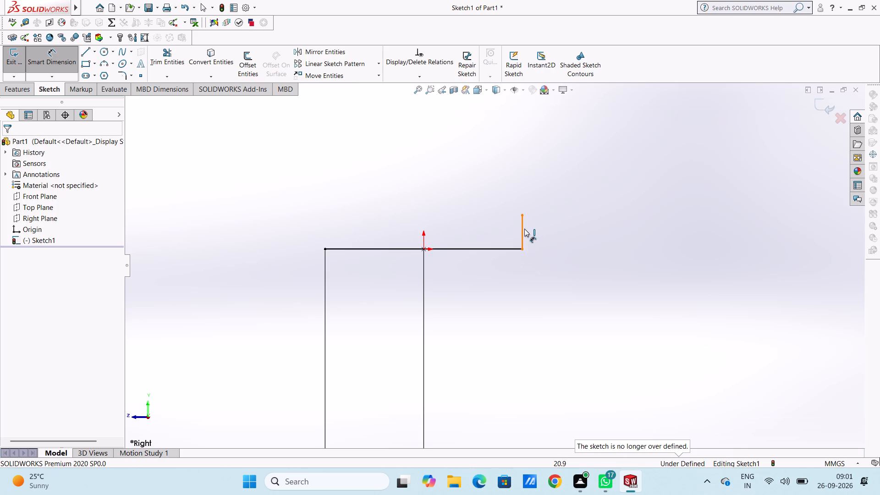
{"action": "left_click", "coordinate": [524, 229]}
{"action": "left_click", "coordinate": [824, 230]}
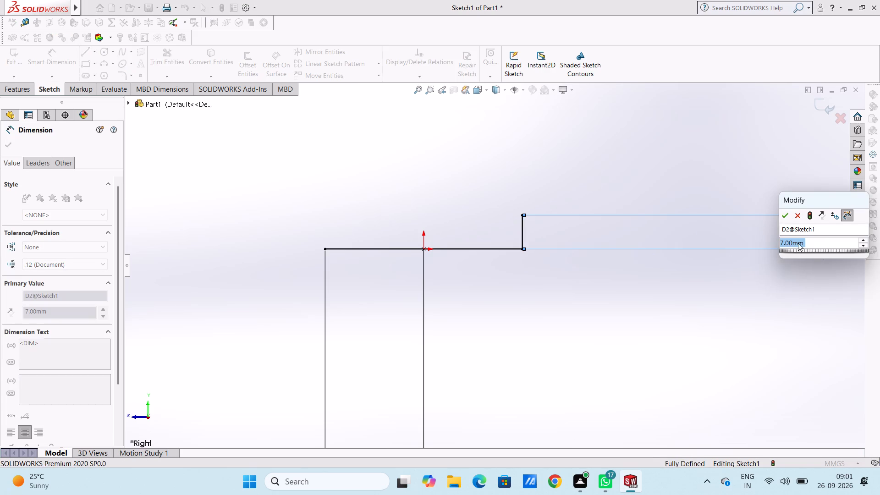
{"action": "left_click", "coordinate": [783, 217]}
{"action": "left_click", "coordinate": [648, 205]}
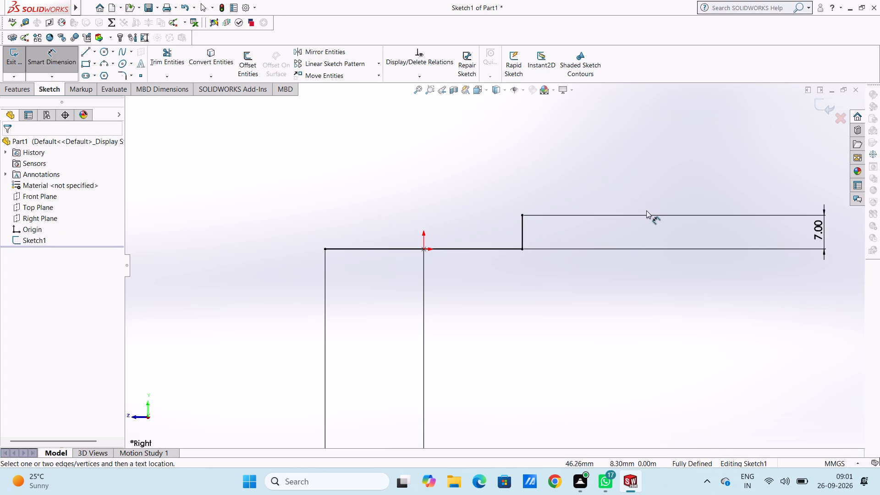
Sketch a circle of radius 16 mm vertically above the origin, with its centre about 43 mm up.
{"action": "scroll", "coordinate": [639, 219], "scroll_direction": "up", "scroll_amount": 4}
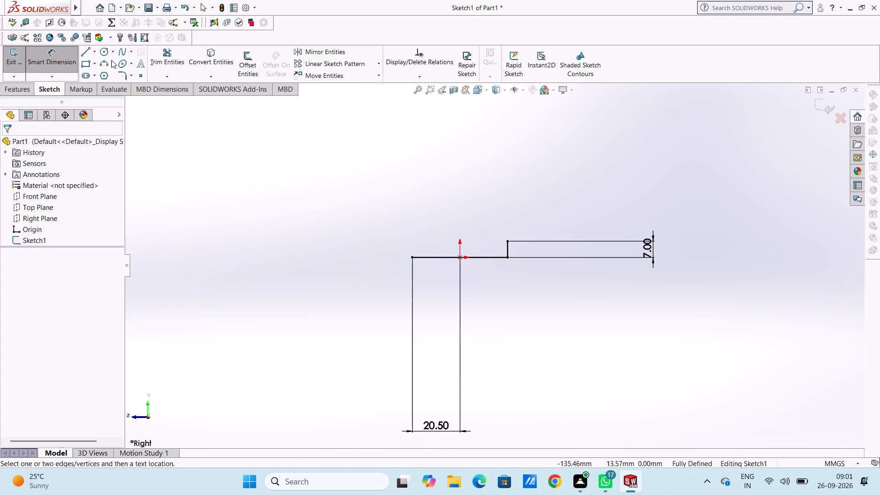
{"action": "left_click", "coordinate": [106, 53]}
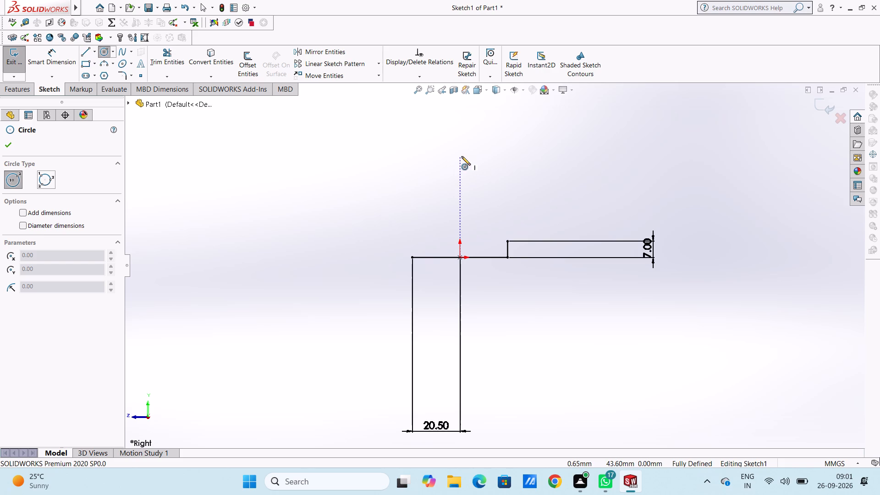
{"action": "left_click", "coordinate": [462, 159]}
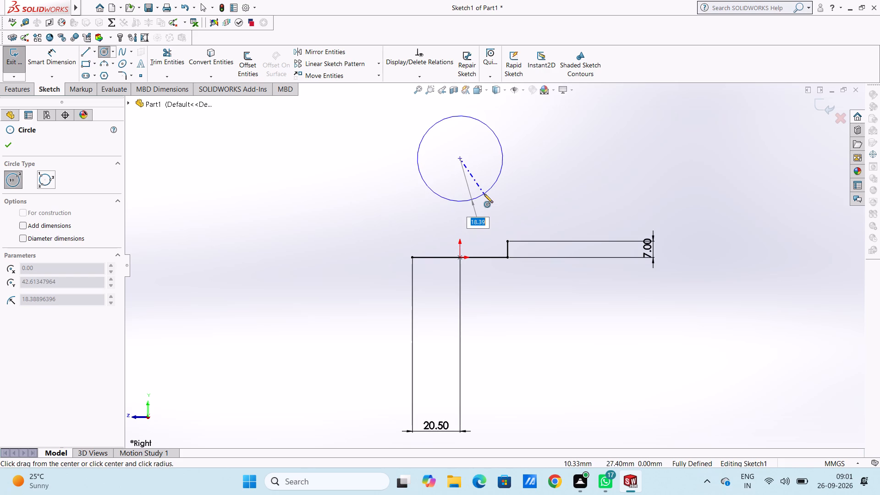
{"action": "type", "text": "16"}
{"action": "key", "text": "Return"}
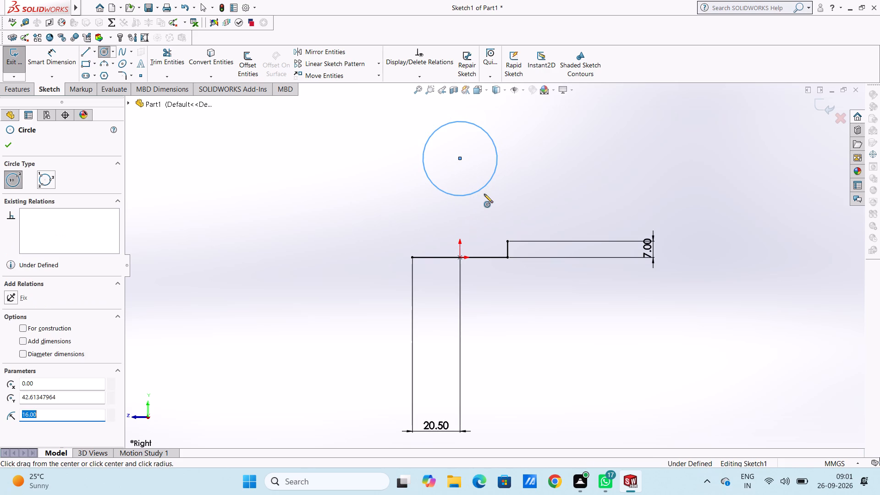
Dimension the circle's diameter.
{"action": "left_click", "coordinate": [52, 67]}
{"action": "left_click", "coordinate": [496, 166]}
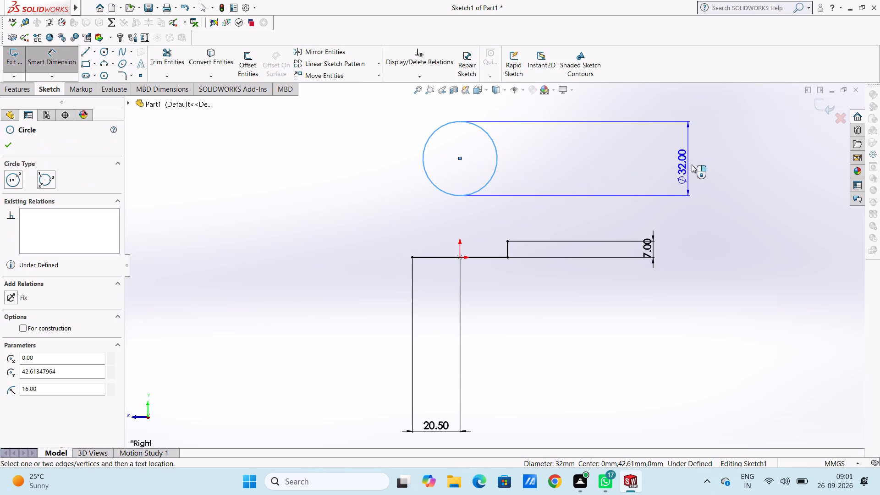
{"action": "left_click", "coordinate": [631, 116]}
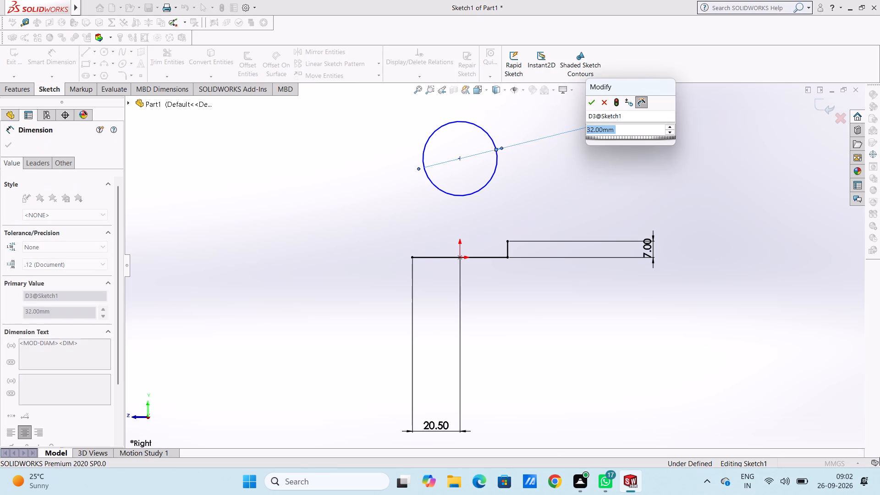
{"action": "left_click", "coordinate": [591, 101]}
{"action": "left_click", "coordinate": [562, 113]}
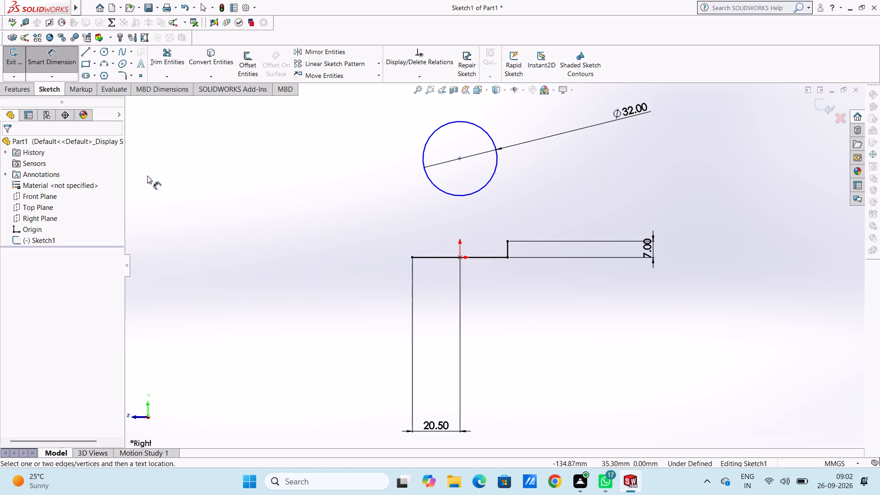
Sketch a vertical line about 36 mm down from the circle's right quadrant, and a 4.5 mm horizontal line joining it to the short vertical line's top.
{"action": "left_click", "coordinate": [88, 52]}
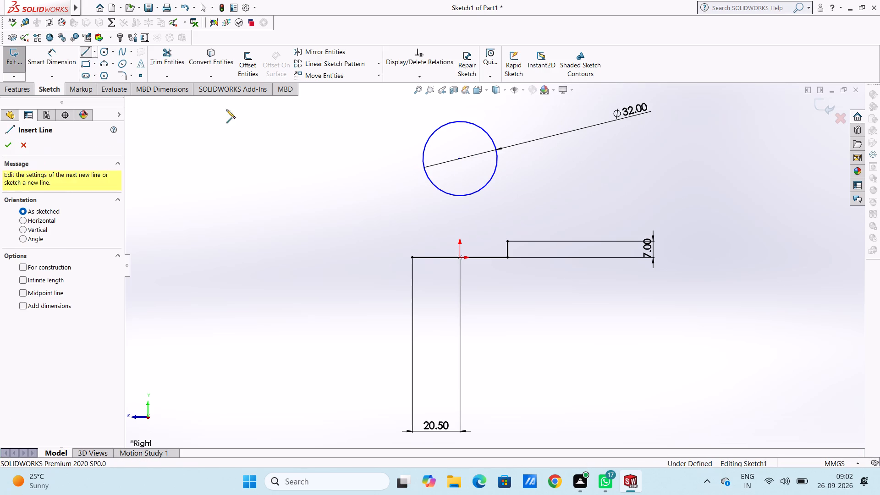
{"action": "left_click", "coordinate": [498, 158]}
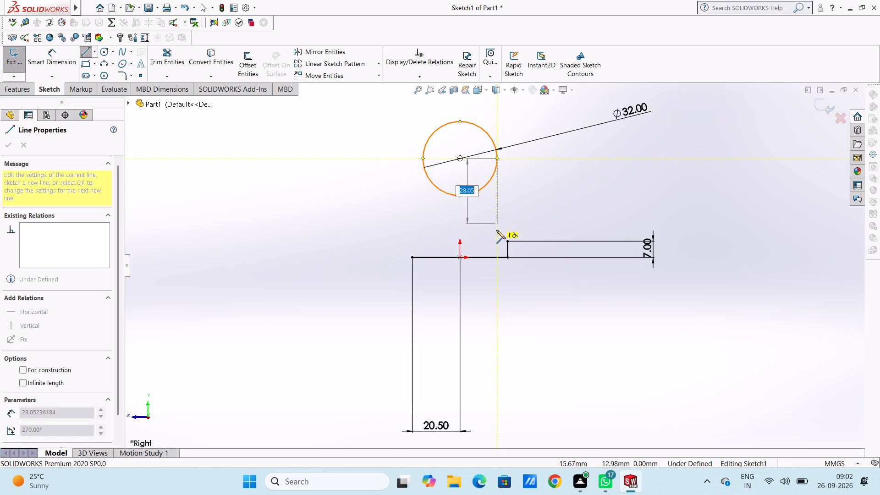
{"action": "left_click", "coordinate": [497, 240]}
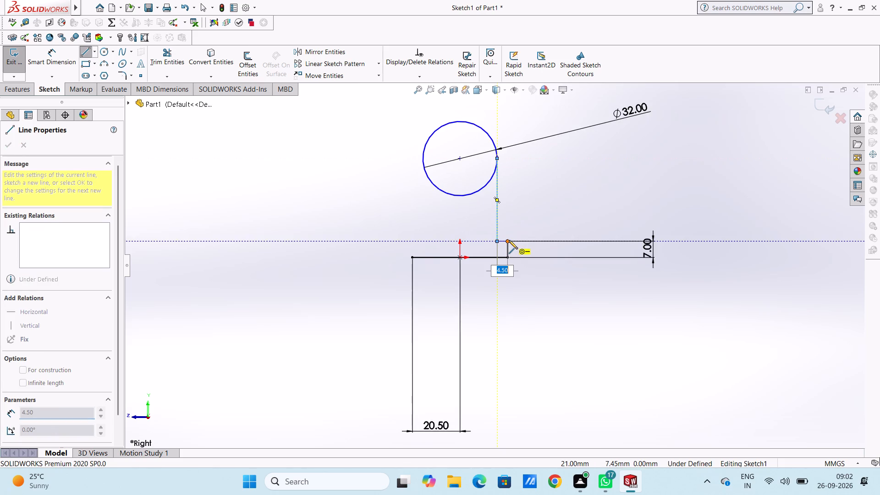
{"action": "left_click", "coordinate": [509, 240]}
{"action": "key", "text": "Escape"}
{"action": "key", "text": "Escape"}
{"action": "key", "text": "Escape"}
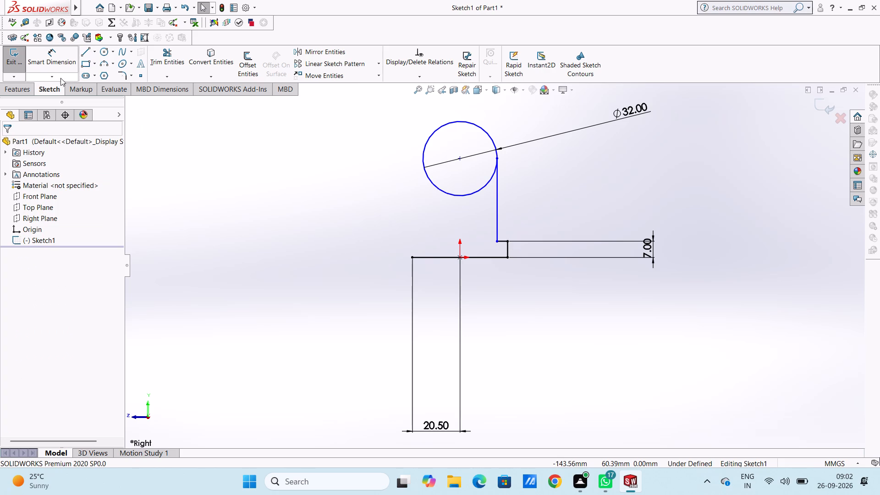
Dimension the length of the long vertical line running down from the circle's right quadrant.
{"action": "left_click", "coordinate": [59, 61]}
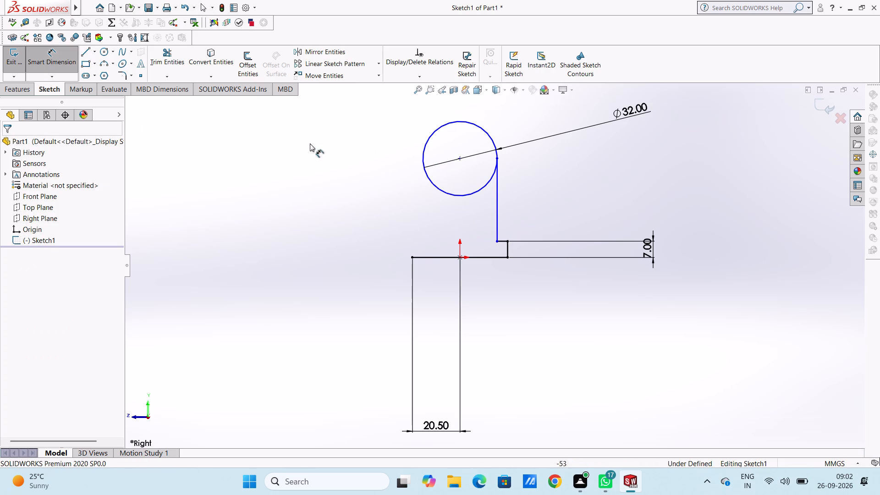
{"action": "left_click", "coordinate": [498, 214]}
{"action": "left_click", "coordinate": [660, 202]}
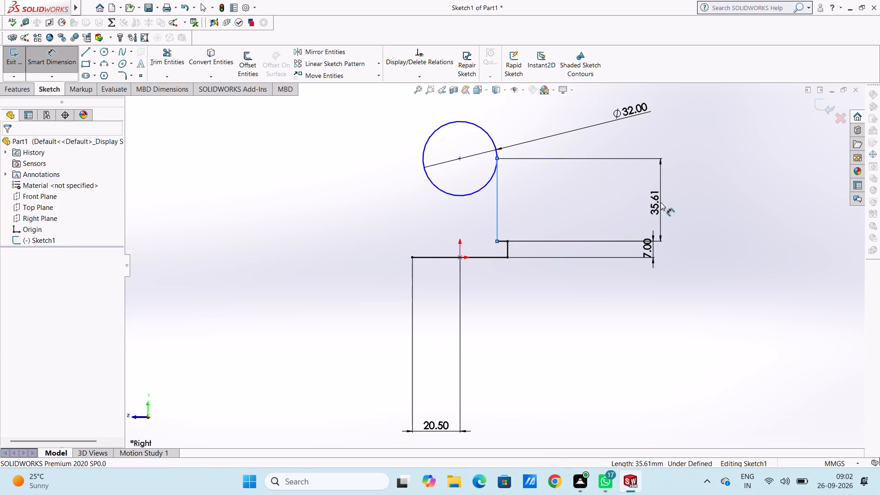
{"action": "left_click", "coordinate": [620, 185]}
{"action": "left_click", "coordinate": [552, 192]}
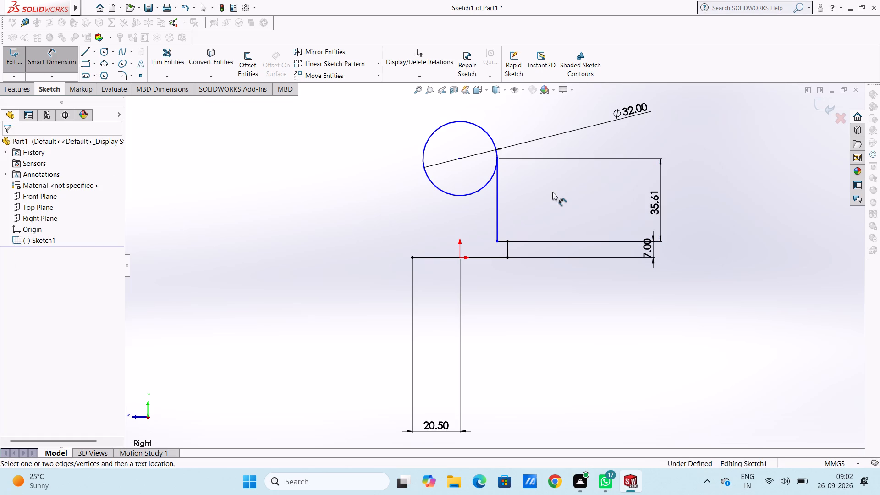
Dimension the length of the short horizontal step line at the foot of the right vertical side.
{"action": "left_click", "coordinate": [504, 243]}
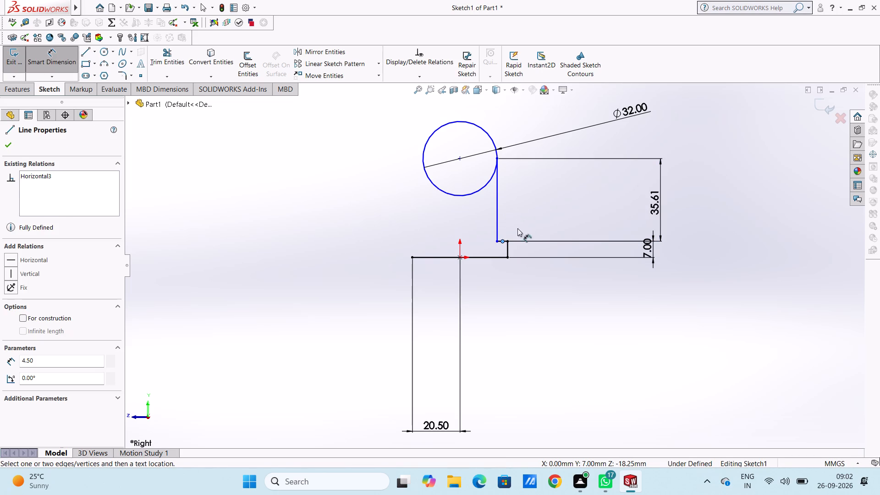
{"action": "key", "text": "Escape"}
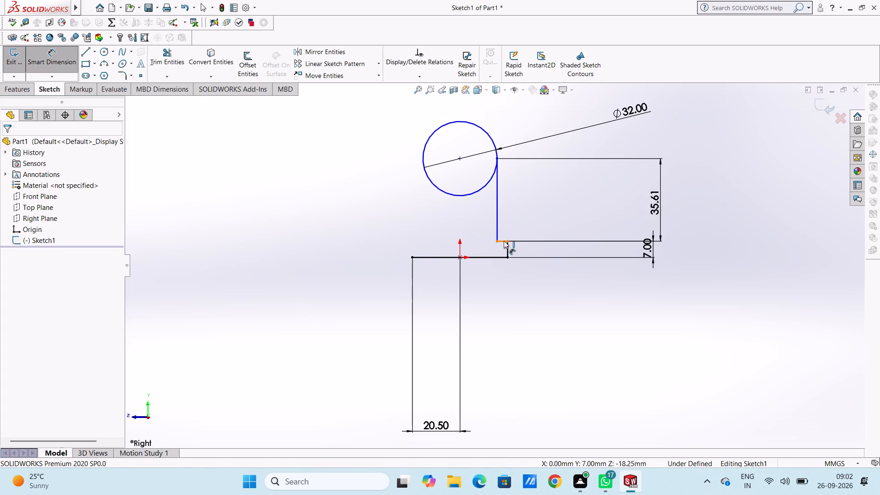
{"action": "left_click", "coordinate": [504, 240]}
{"action": "left_click", "coordinate": [505, 202]}
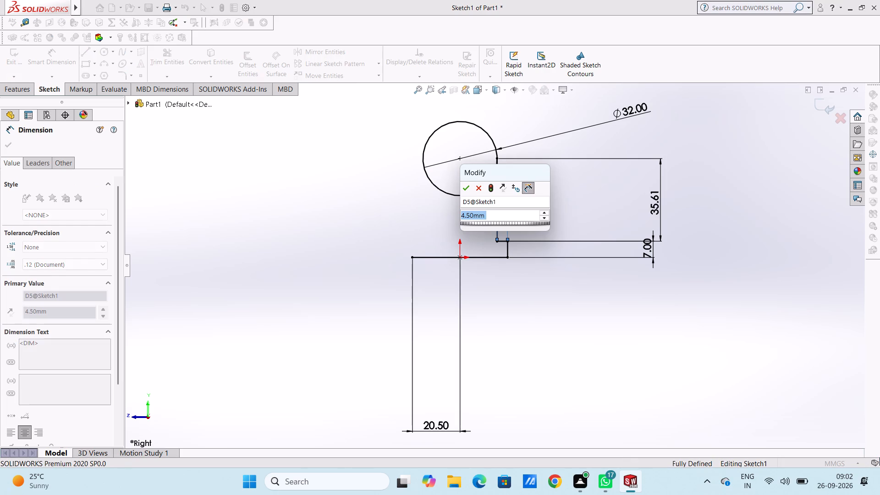
{"action": "left_click", "coordinate": [465, 186]}
{"action": "left_click", "coordinate": [357, 214]}
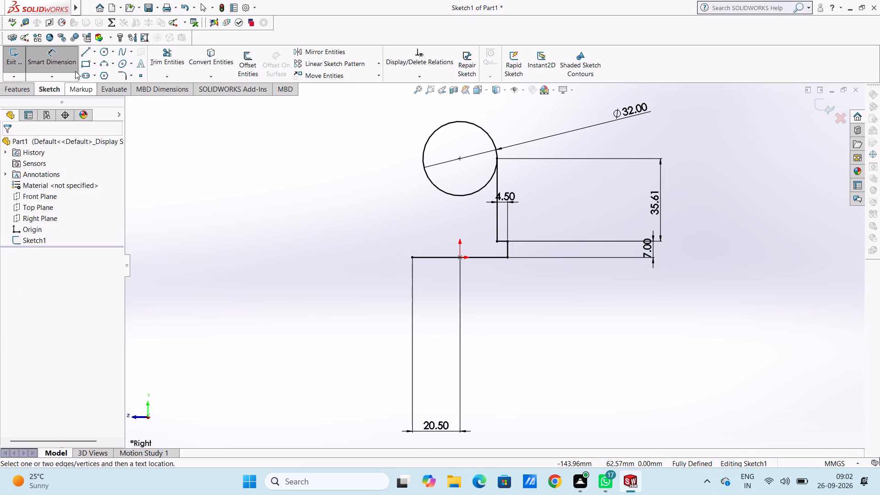
Sketch the left side: a line about 36 mm down from the circle's left quadrant, 4.5 mm outward, and 7 mm down to the base line's end.
{"action": "left_click", "coordinate": [88, 54]}
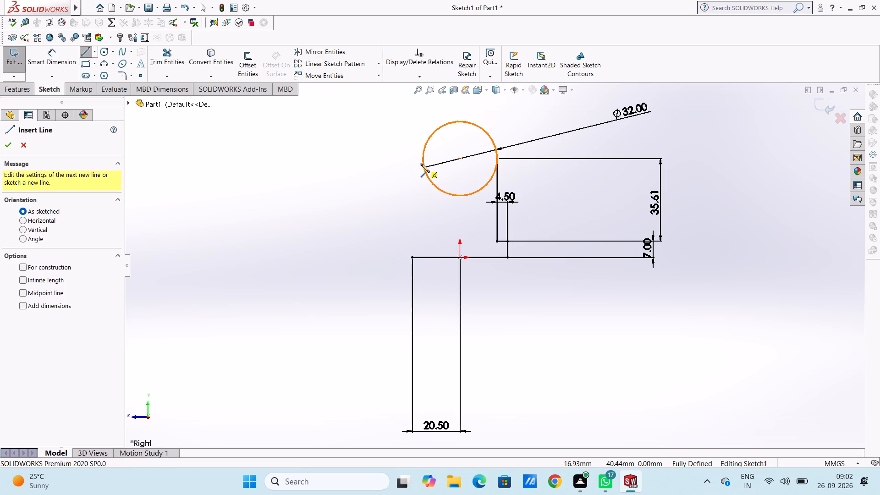
{"action": "left_click", "coordinate": [422, 157]}
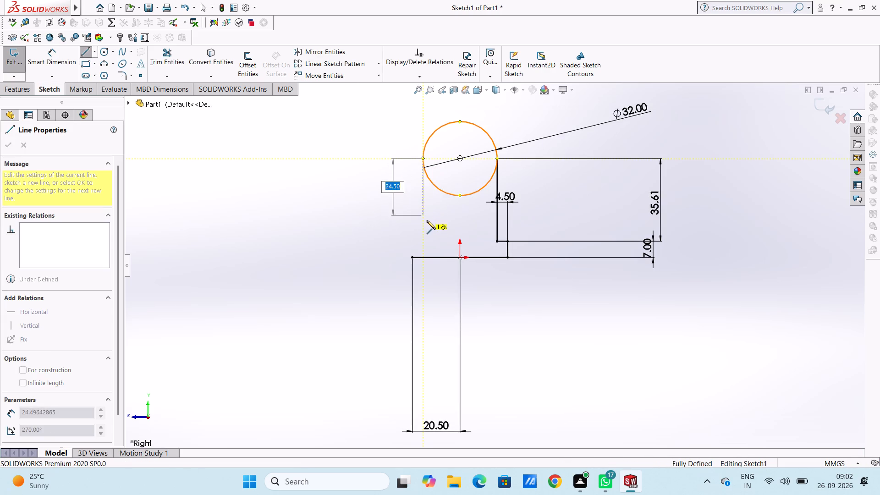
{"action": "left_click", "coordinate": [425, 240]}
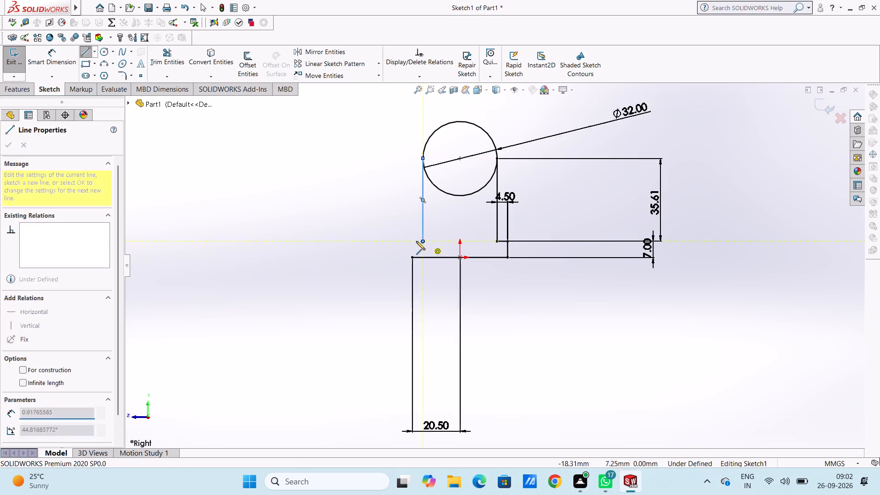
{"action": "left_click", "coordinate": [412, 241]}
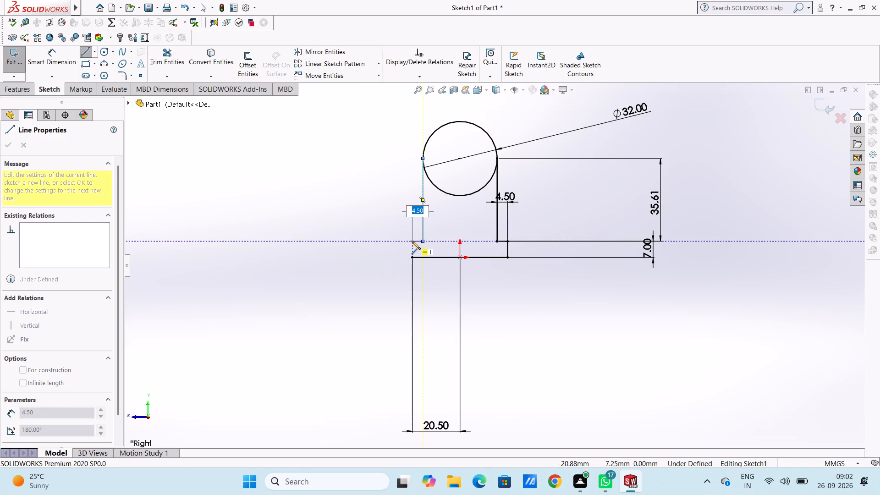
{"action": "left_click", "coordinate": [413, 258]}
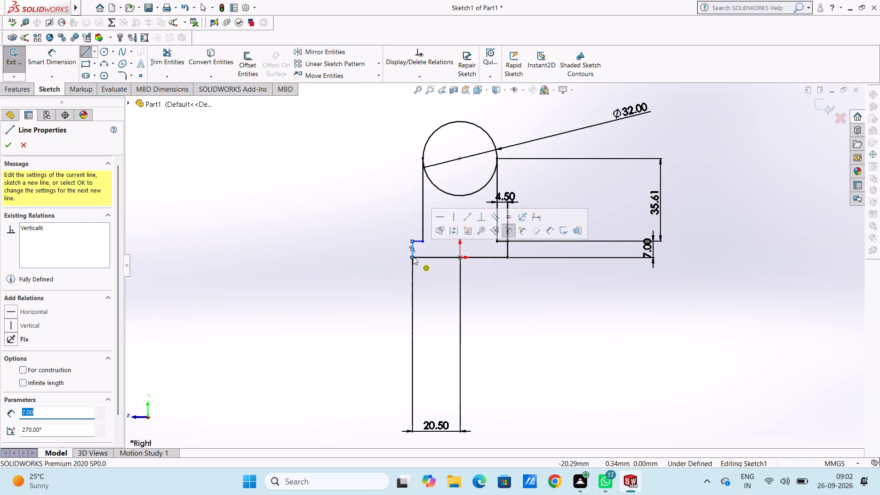
{"action": "key", "text": "Escape"}
{"action": "key", "text": "Escape"}
{"action": "key", "text": "Escape"}
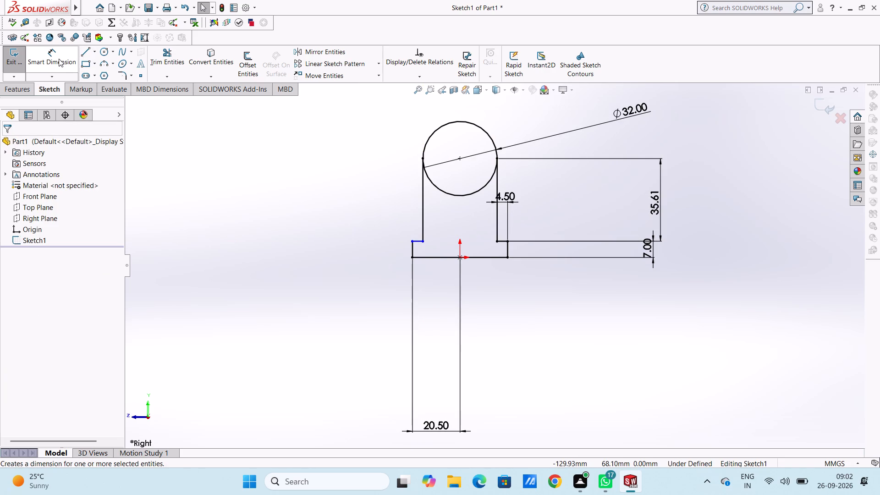
Dimension the length of the short vertical line at the base line's left end.
{"action": "left_click", "coordinate": [59, 59]}
{"action": "left_click", "coordinate": [412, 252]}
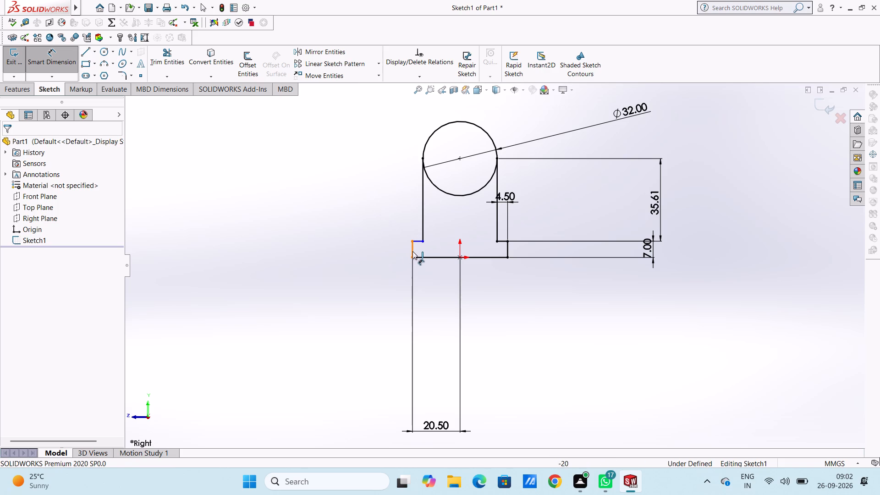
{"action": "left_click", "coordinate": [293, 254]}
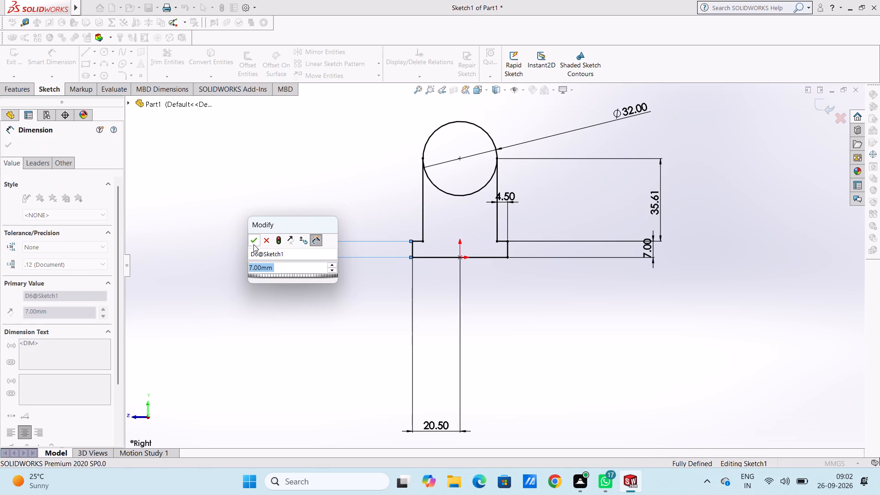
{"action": "left_click", "coordinate": [253, 240]}
{"action": "left_click", "coordinate": [232, 180]}
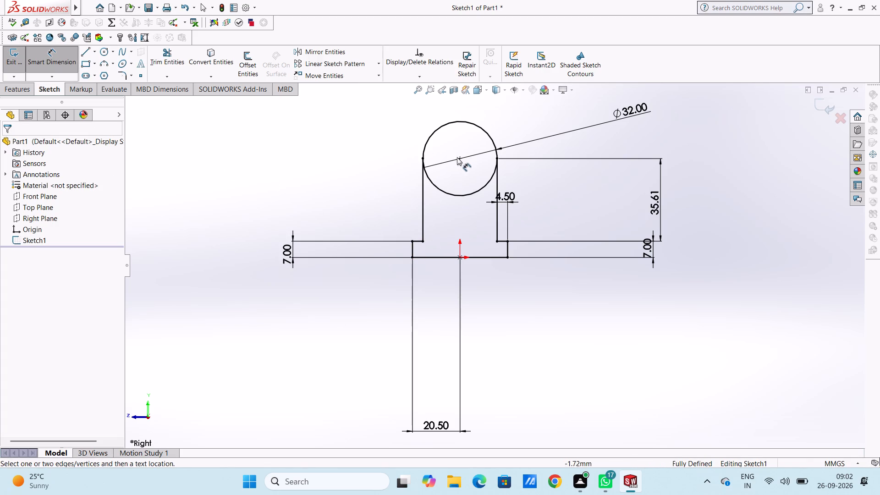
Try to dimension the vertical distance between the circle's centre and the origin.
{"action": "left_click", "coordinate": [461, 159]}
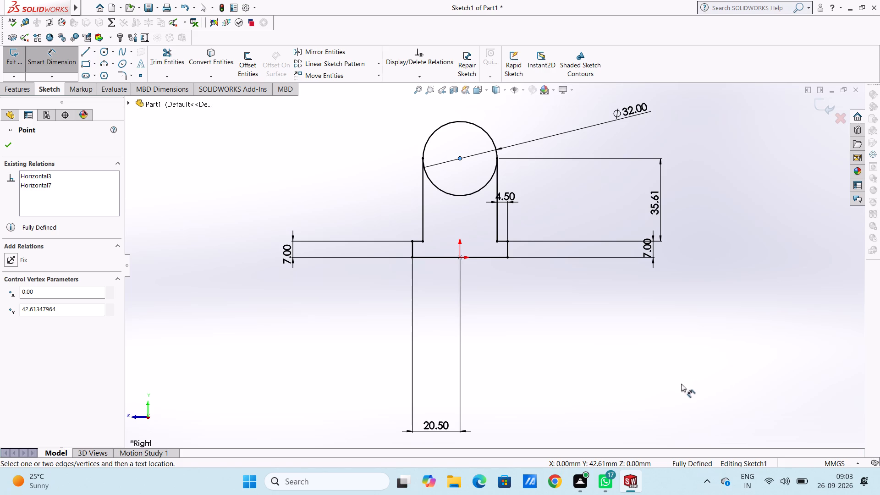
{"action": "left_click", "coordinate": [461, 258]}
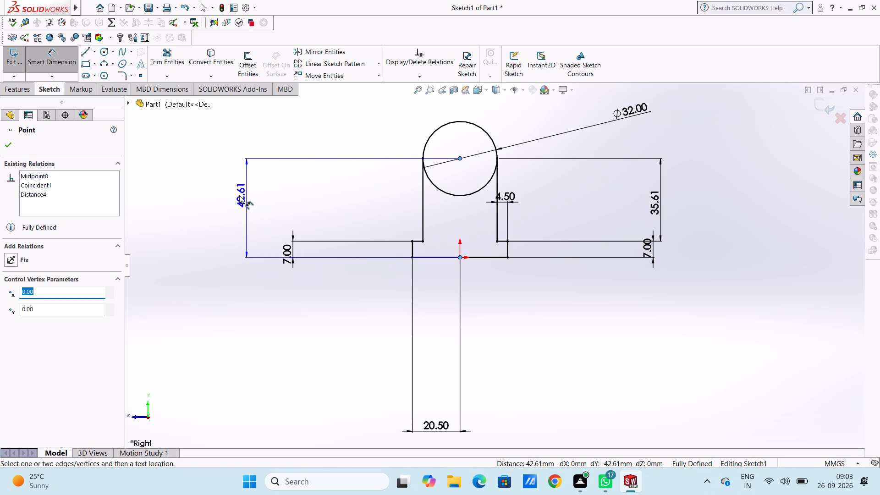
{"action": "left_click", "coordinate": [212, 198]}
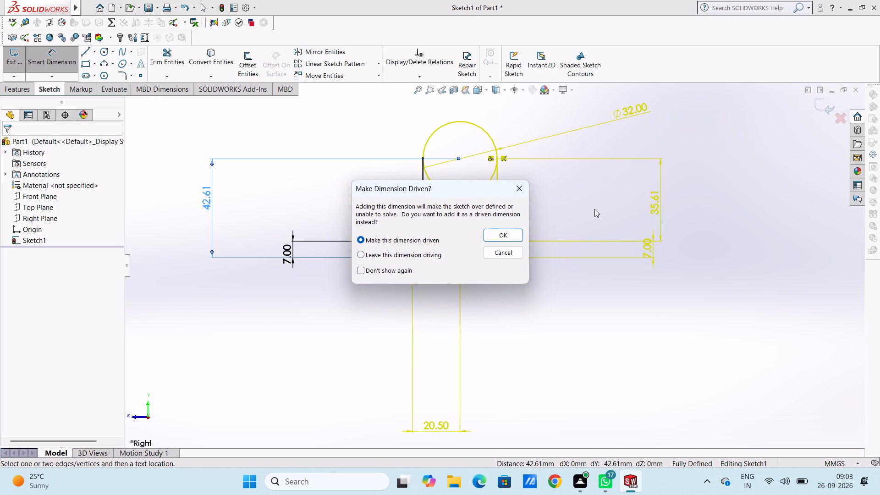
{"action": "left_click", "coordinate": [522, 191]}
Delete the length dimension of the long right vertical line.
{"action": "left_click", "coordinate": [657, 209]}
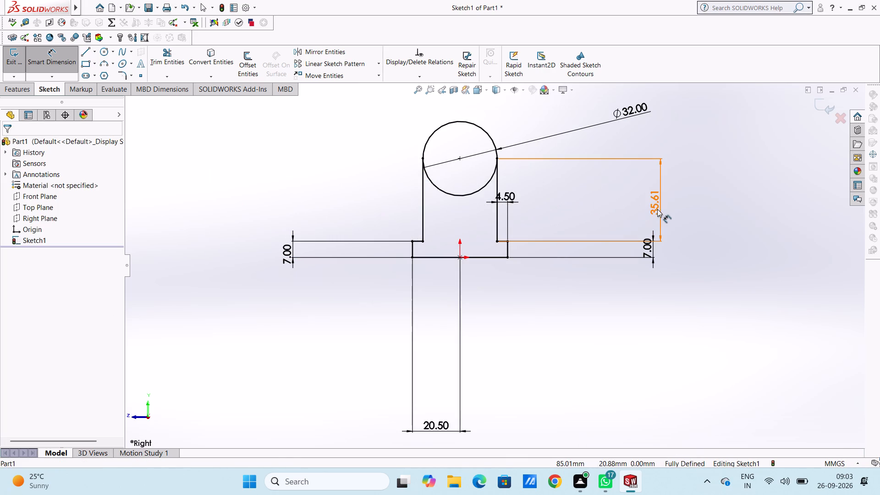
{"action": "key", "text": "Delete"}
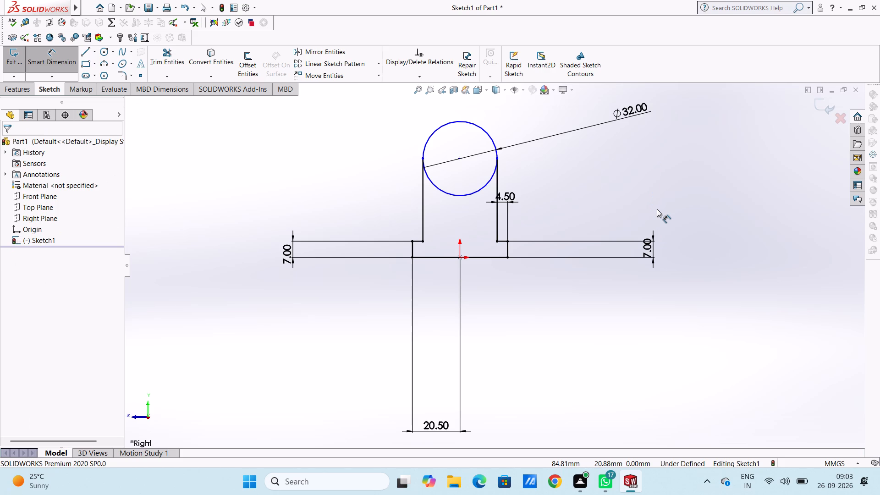
Dimension the circle's centre 14 mm vertically above the origin.
{"action": "left_click", "coordinate": [458, 159]}
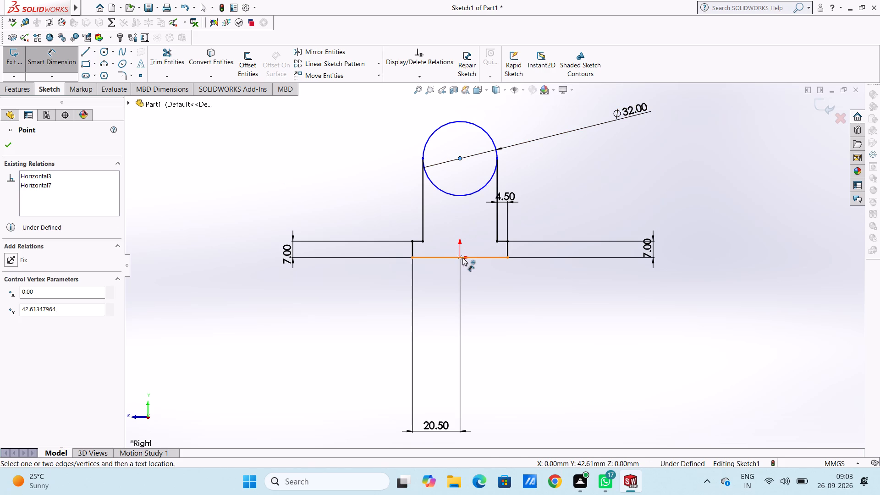
{"action": "left_click", "coordinate": [462, 258]}
{"action": "left_click", "coordinate": [188, 235]}
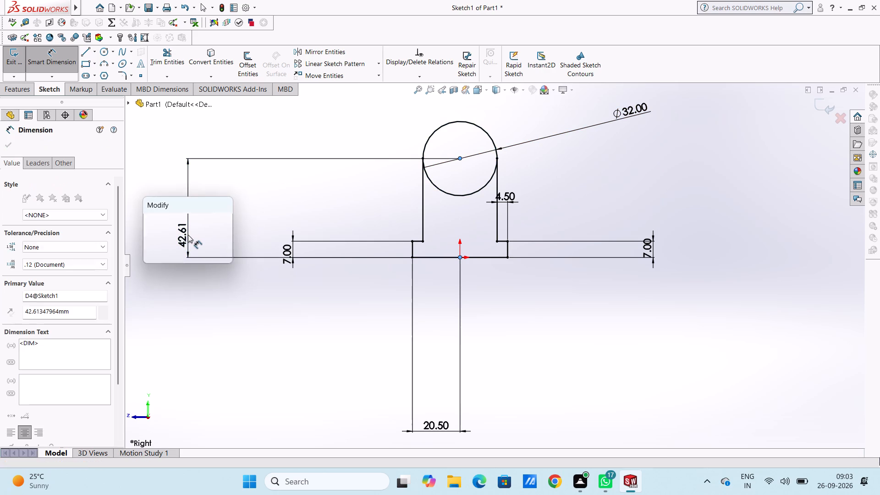
{"action": "type", "text": "14"}
{"action": "key", "text": "Return"}
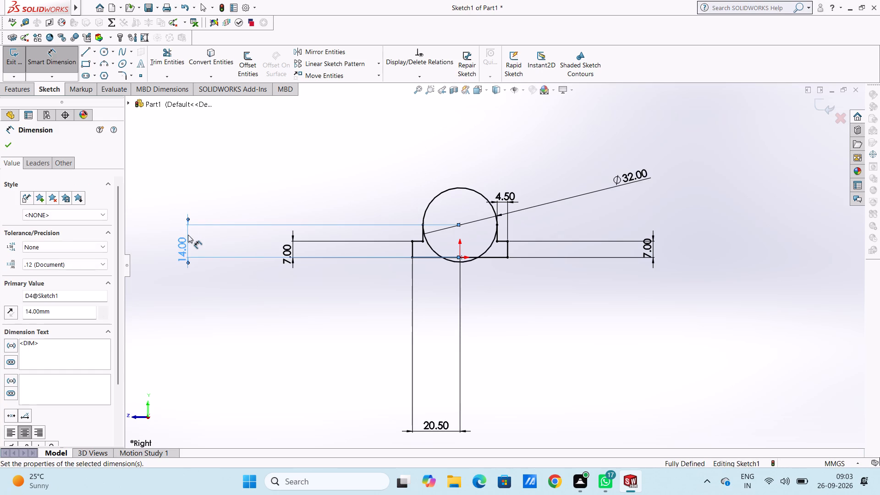
{"action": "left_click", "coordinate": [306, 172]}
Trim away the lower half of the circle, keeping only the upper arc between the two vertical side lines.
{"action": "scroll", "coordinate": [478, 269], "scroll_direction": "down", "scroll_amount": 2}
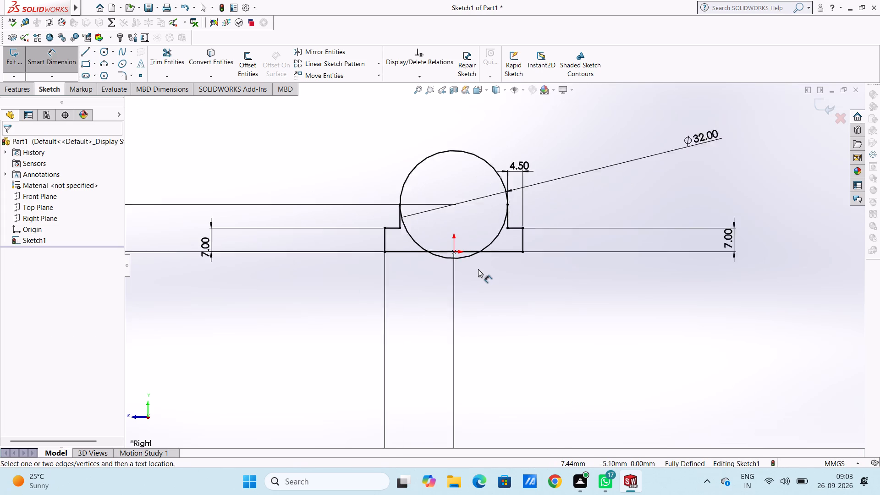
{"action": "scroll", "coordinate": [478, 269], "scroll_direction": "down", "scroll_amount": 2}
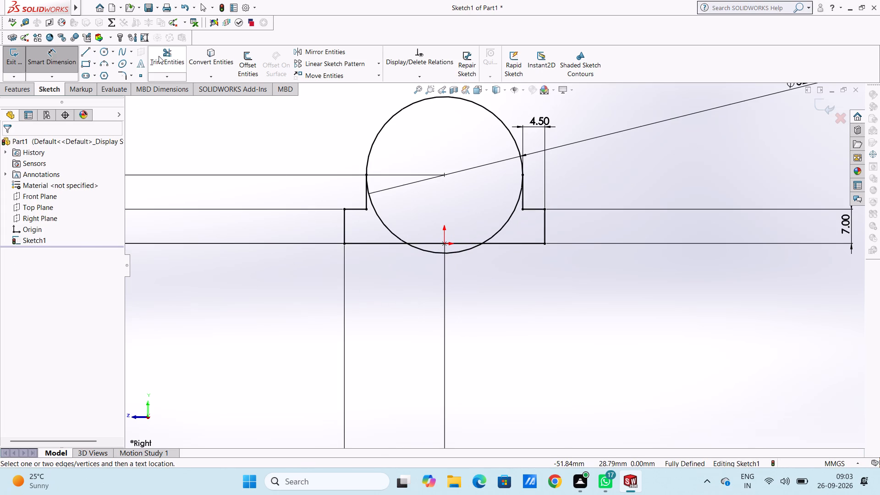
{"action": "left_click", "coordinate": [159, 55]}
{"action": "left_click", "coordinate": [384, 223]}
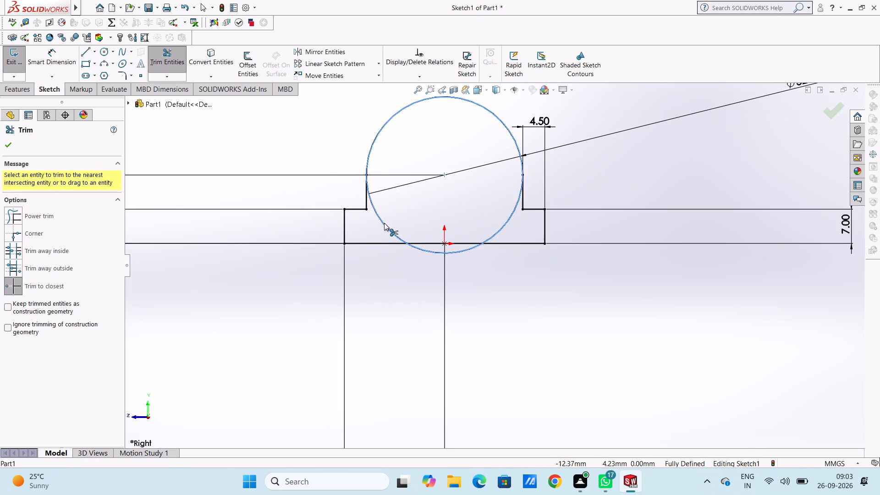
{"action": "left_click", "coordinate": [429, 253]}
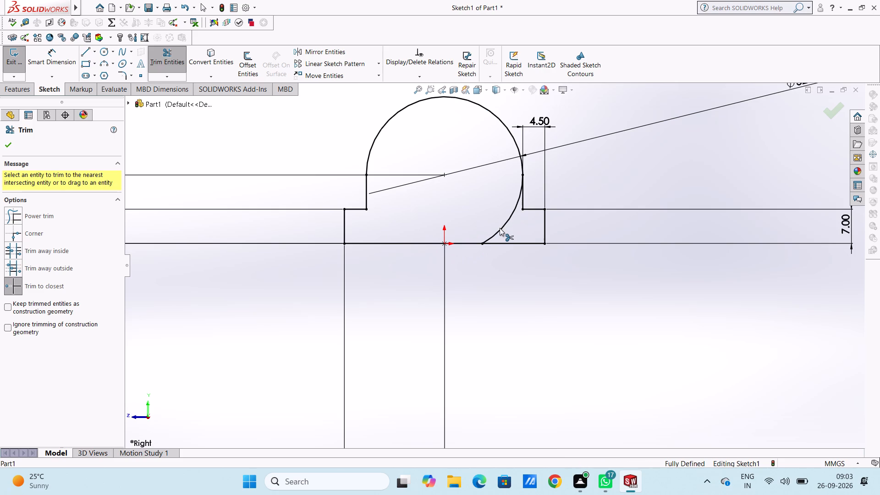
{"action": "left_click", "coordinate": [503, 229]}
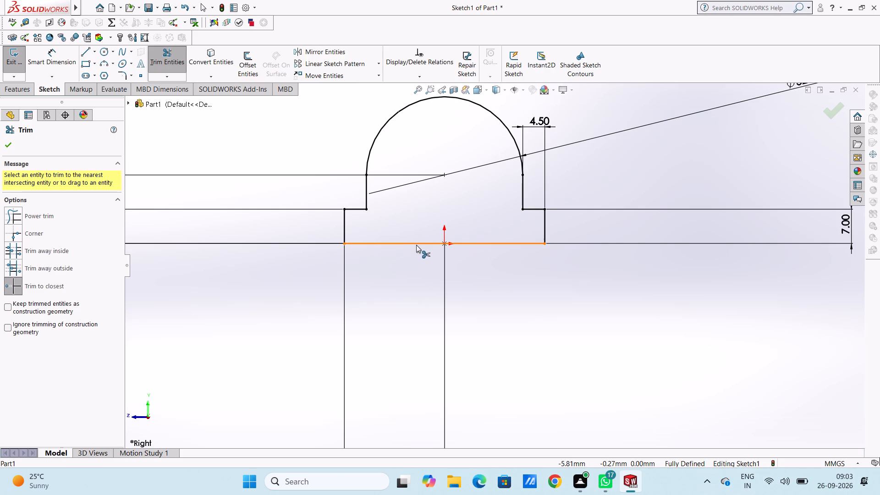
Examine the trimmed profile, especially where the arc meets the right vertical side line.
{"action": "scroll", "coordinate": [401, 267], "scroll_direction": "up", "scroll_amount": 4}
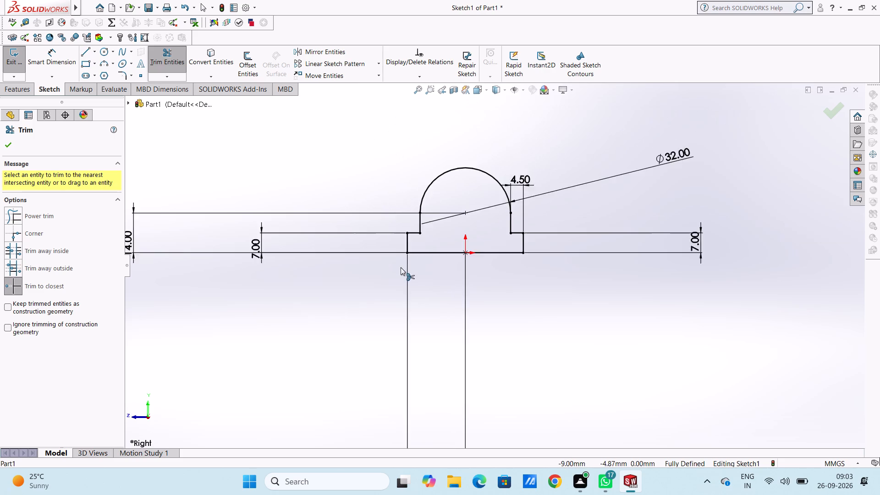
{"action": "left_click", "coordinate": [84, 51]}
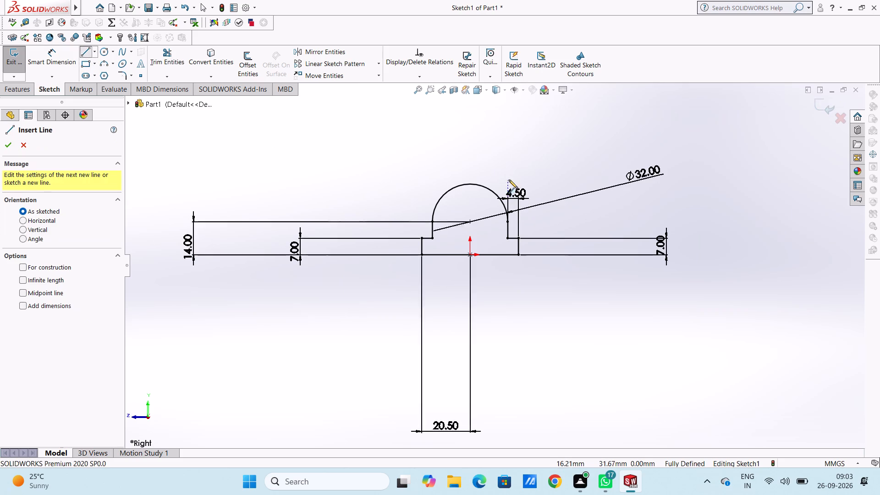
{"action": "scroll", "coordinate": [542, 185], "scroll_direction": "down", "scroll_amount": 4}
{"action": "scroll", "coordinate": [444, 279], "scroll_direction": "down", "scroll_amount": 10}
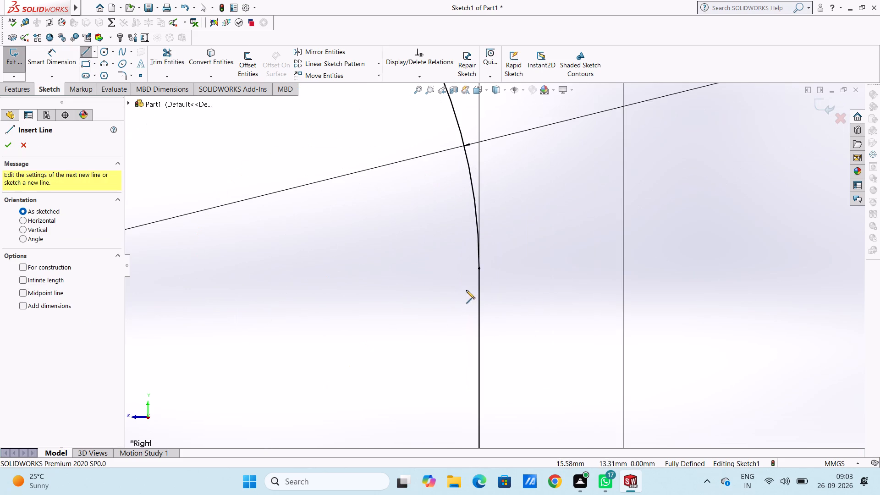
{"action": "scroll", "coordinate": [473, 281], "scroll_direction": "down", "scroll_amount": 6}
{"action": "scroll", "coordinate": [479, 276], "scroll_direction": "up", "scroll_amount": 17}
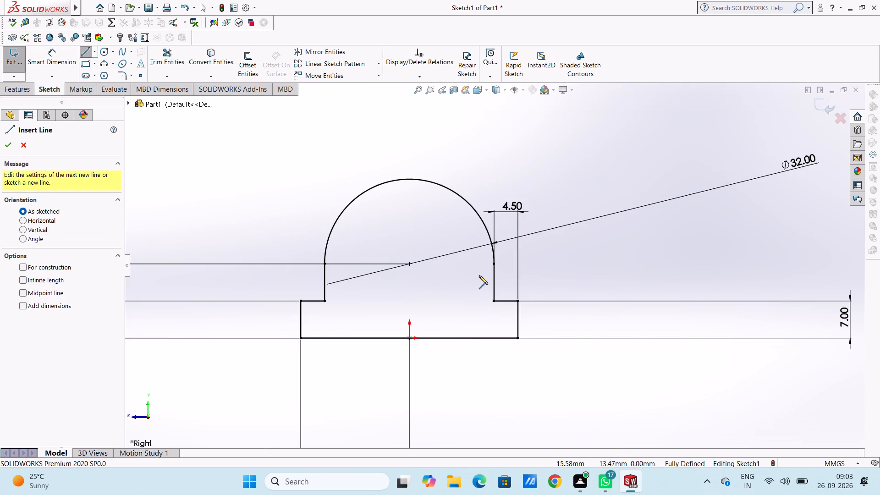
{"action": "scroll", "coordinate": [454, 361], "scroll_direction": "up", "scroll_amount": 5}
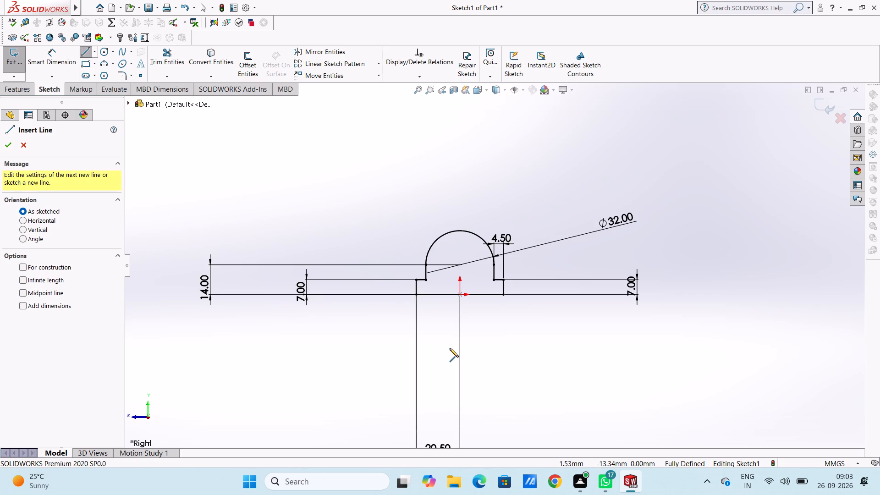
{"action": "scroll", "coordinate": [450, 348], "scroll_direction": "up", "scroll_amount": 2}
{"action": "scroll", "coordinate": [494, 318], "scroll_direction": "down", "scroll_amount": 4}
{"action": "scroll", "coordinate": [514, 336], "scroll_direction": "up", "scroll_amount": 5}
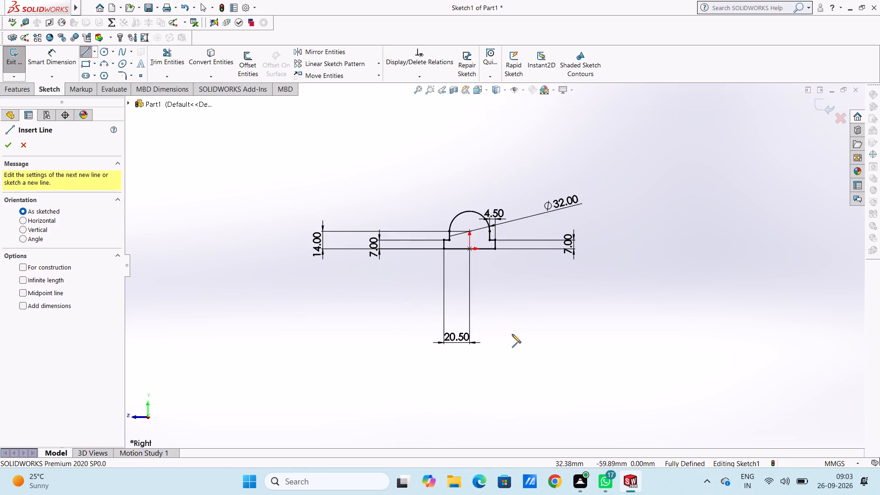
Sketch a 14 mm horizontal line outward from the base's lower-left corner and a 35 mm vertical line up from its end.
{"action": "scroll", "coordinate": [486, 369], "scroll_direction": "down", "scroll_amount": 4}
{"action": "scroll", "coordinate": [469, 247], "scroll_direction": "up", "scroll_amount": 2}
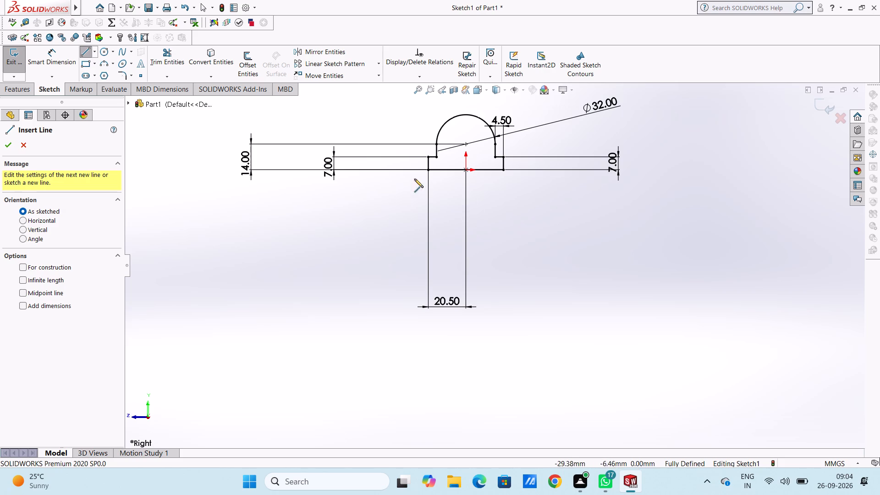
{"action": "left_click", "coordinate": [430, 171]}
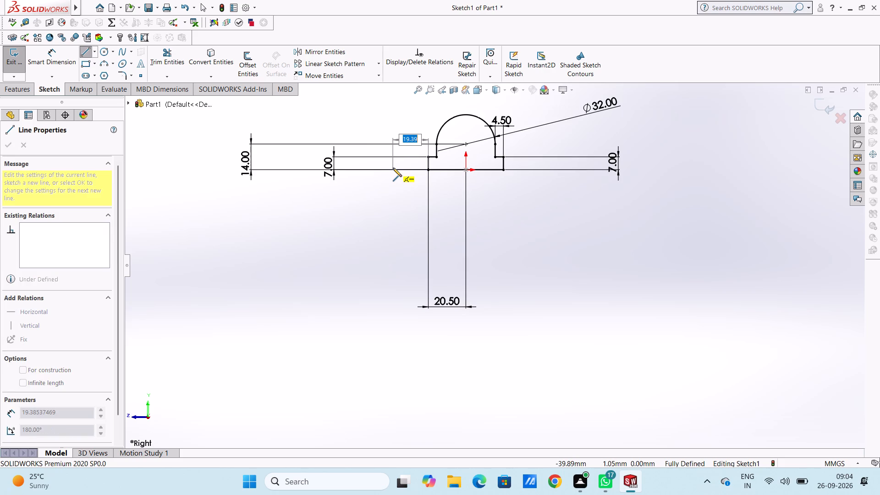
{"action": "type", "text": "14"}
{"action": "key", "text": "Return"}
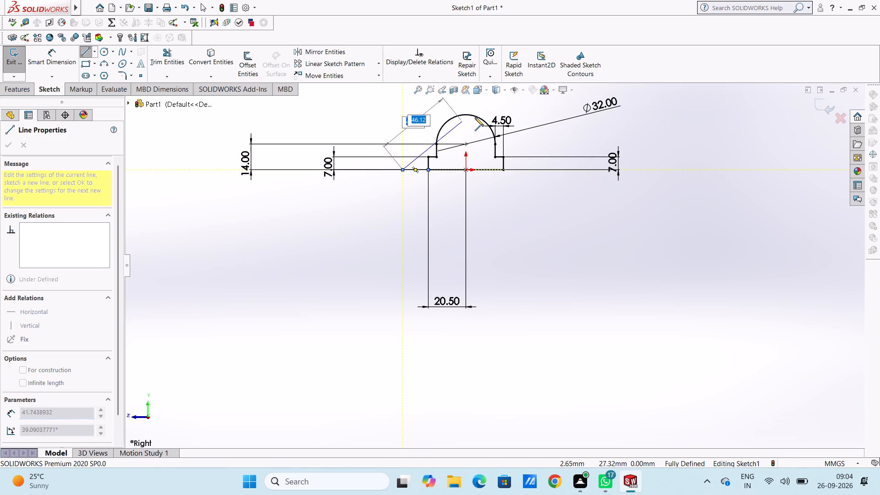
{"action": "scroll", "coordinate": [401, 133], "scroll_direction": "up", "scroll_amount": 2}
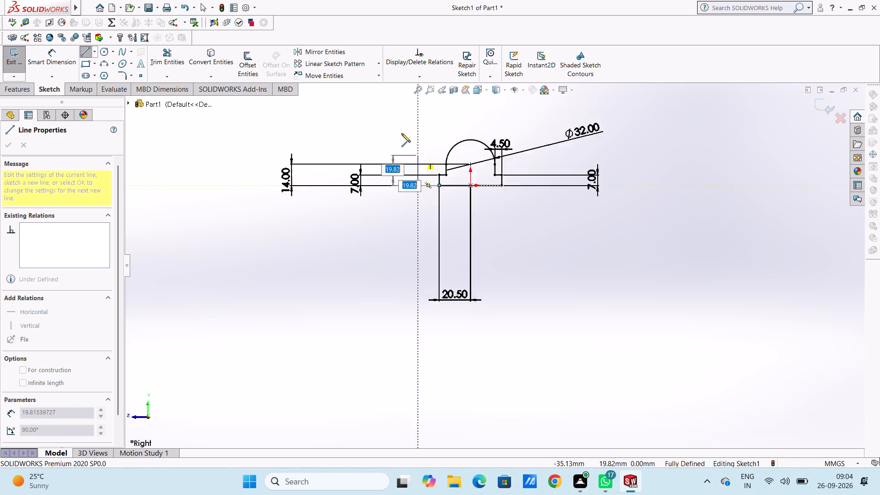
{"action": "scroll", "coordinate": [401, 133], "scroll_direction": "up", "scroll_amount": 2}
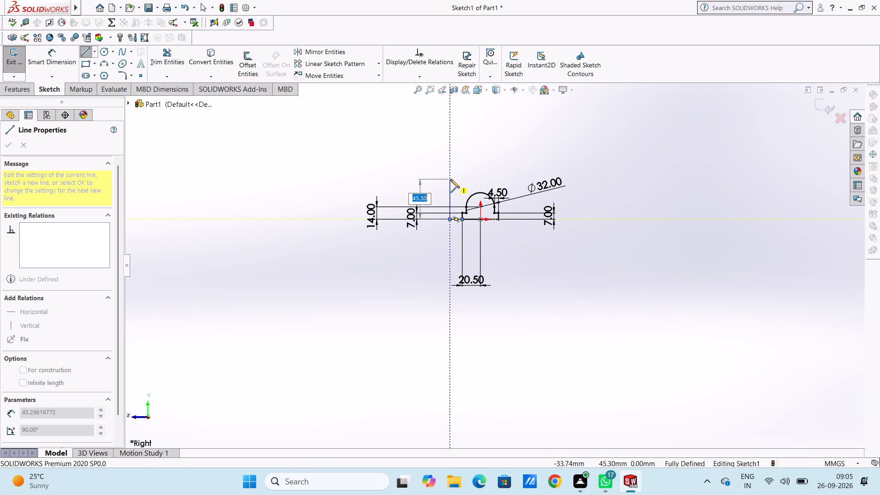
{"action": "type", "text": "35"}
{"action": "key", "text": "Return"}
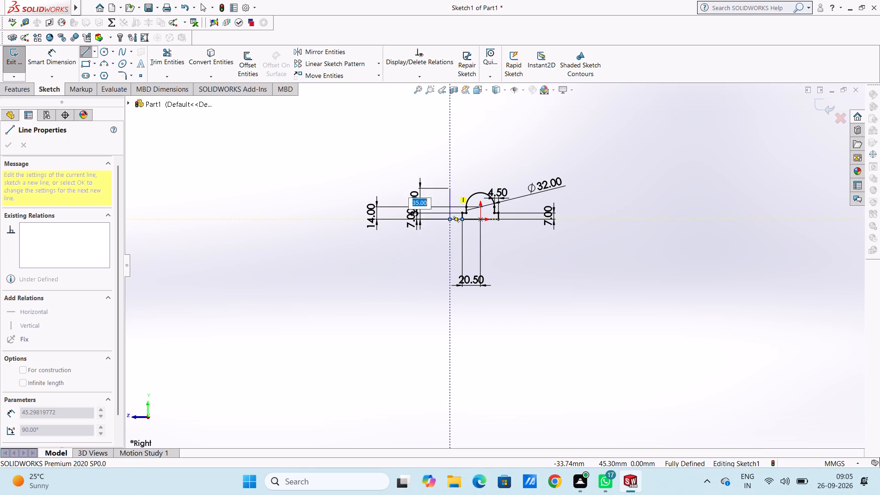
Continue with a 69 mm horizontal line over the arc, and close the outline down and back to the base's lower-right corner.
{"action": "scroll", "coordinate": [526, 186], "scroll_direction": "down", "scroll_amount": 4}
{"action": "scroll", "coordinate": [479, 211], "scroll_direction": "down", "scroll_amount": 4}
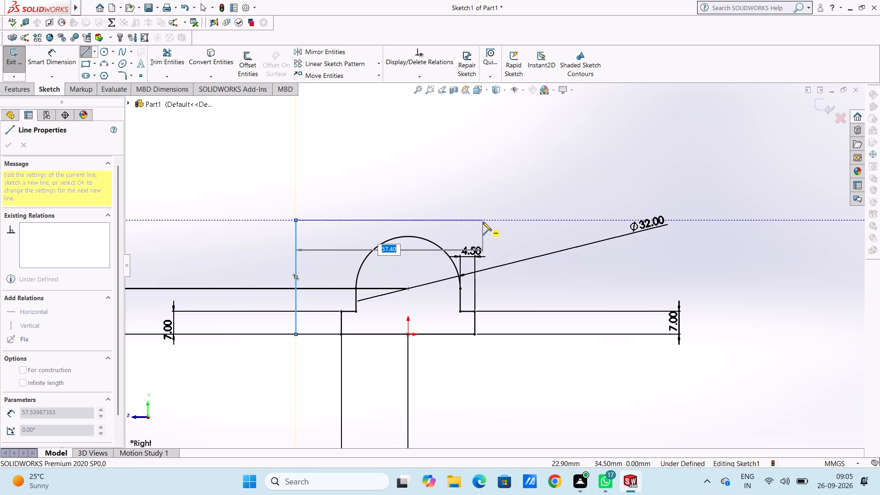
{"action": "type", "text": "69"}
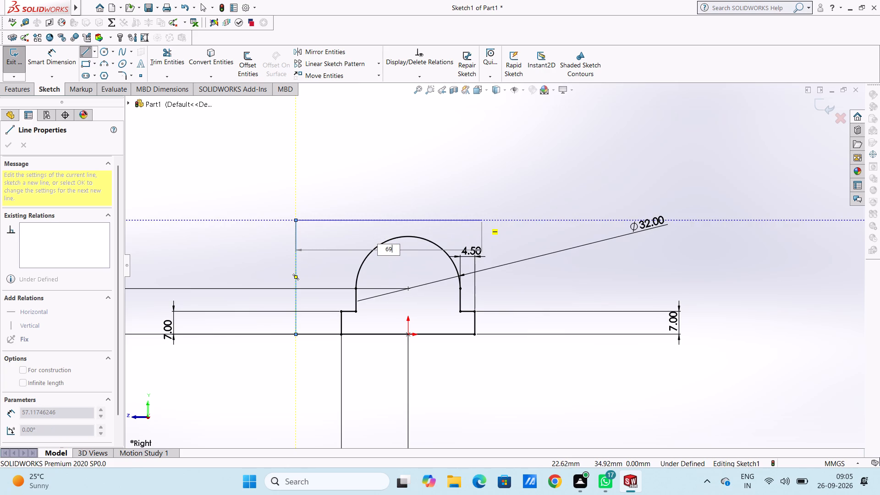
{"action": "key", "text": "Return"}
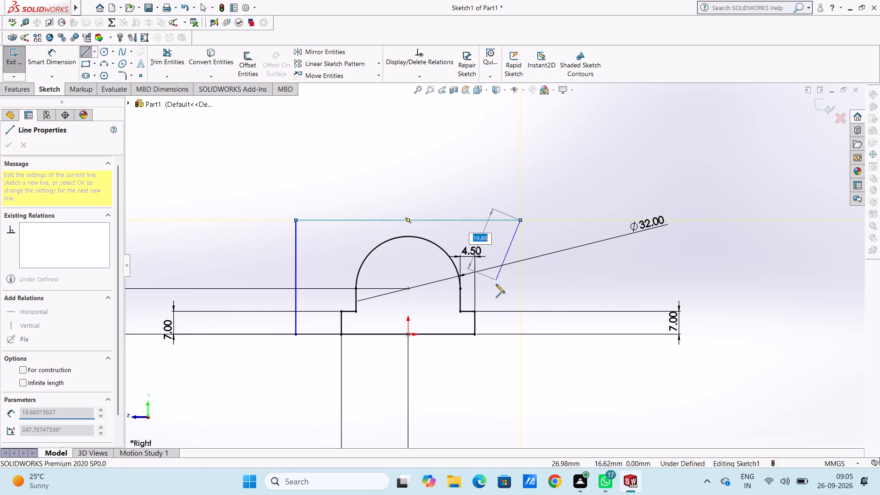
{"action": "left_click", "coordinate": [519, 333]}
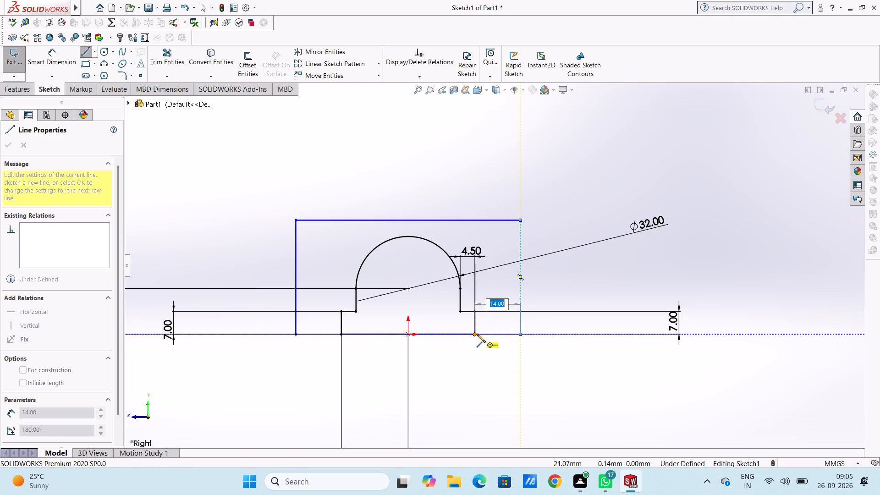
{"action": "left_click", "coordinate": [477, 334]}
{"action": "key", "text": "Escape"}
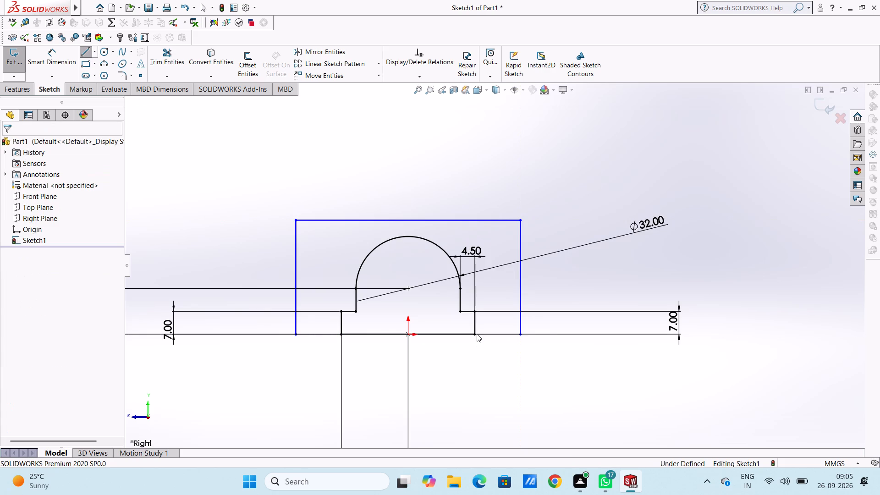
{"action": "key", "text": "Escape"}
{"action": "key", "text": "Escape"}
Dimension the outer outline's top line at 69 mm.
{"action": "scroll", "coordinate": [477, 334], "scroll_direction": "up", "scroll_amount": 3}
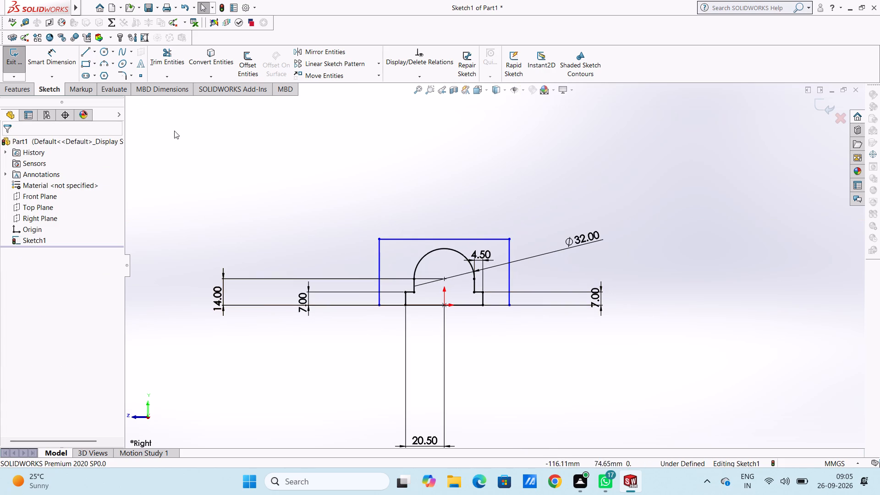
{"action": "left_click", "coordinate": [60, 65]}
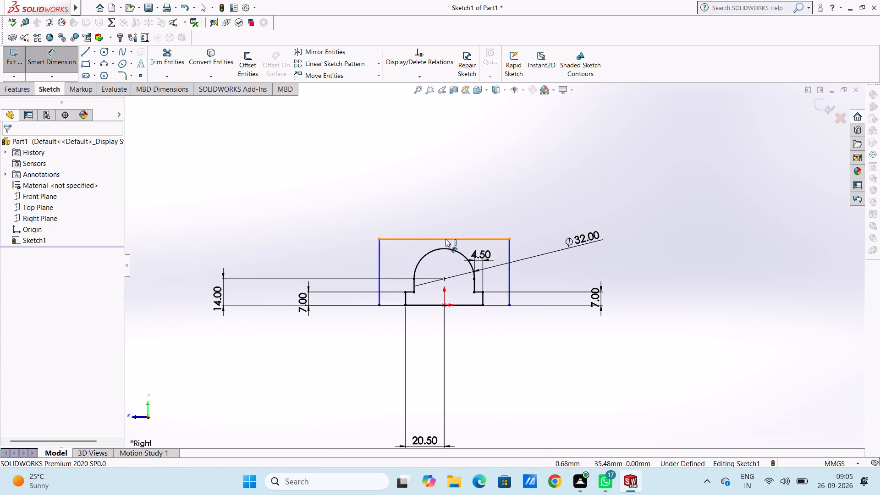
{"action": "left_click", "coordinate": [445, 239]}
{"action": "left_click", "coordinate": [439, 150]}
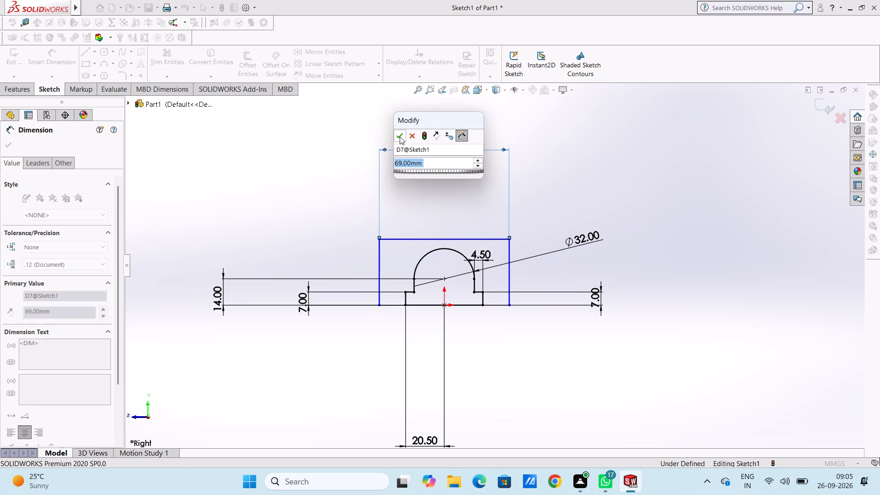
{"action": "left_click", "coordinate": [400, 137]}
{"action": "left_click", "coordinate": [357, 135]}
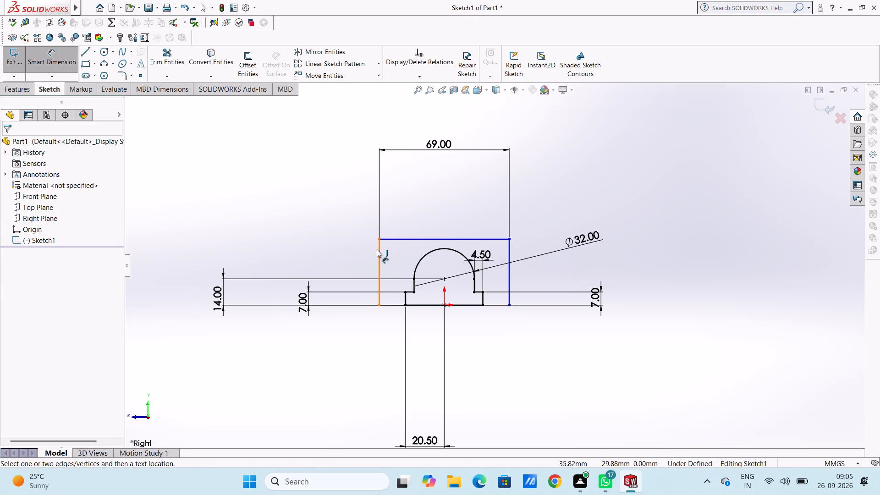
Dimension the outer outline's left vertical line at 35 mm.
{"action": "left_click", "coordinate": [377, 249]}
{"action": "left_click", "coordinate": [319, 239]}
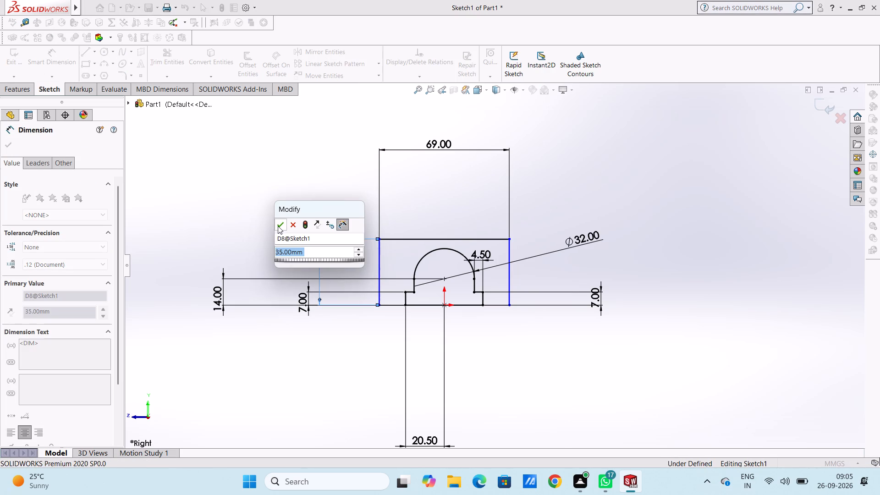
{"action": "left_click", "coordinate": [278, 225]}
{"action": "left_click", "coordinate": [267, 217]}
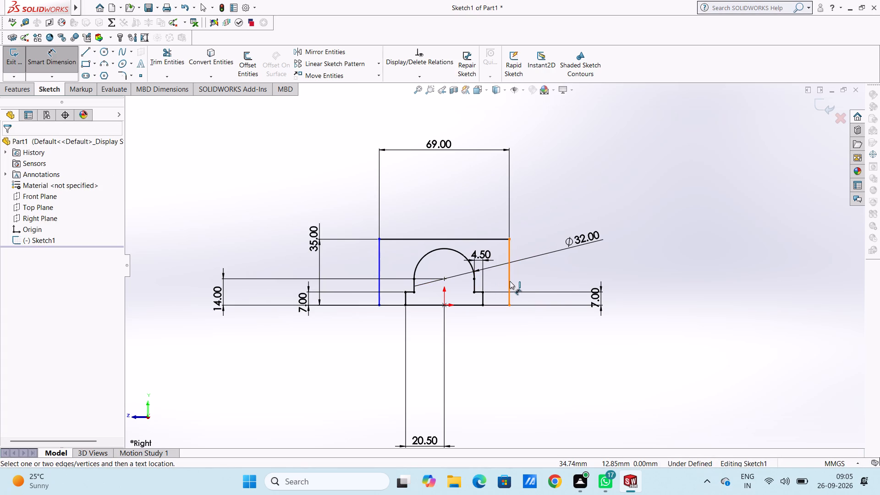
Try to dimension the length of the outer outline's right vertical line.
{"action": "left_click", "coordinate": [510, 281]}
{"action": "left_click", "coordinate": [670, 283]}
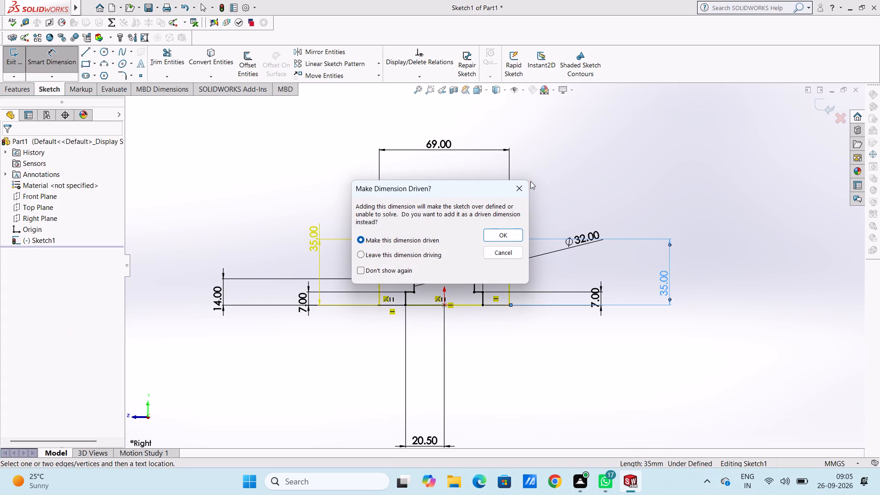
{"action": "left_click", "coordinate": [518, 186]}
Dimension the horizontal distance from the origin to the outer outline's right vertical line at 34.5 mm.
{"action": "scroll", "coordinate": [485, 275], "scroll_direction": "down", "scroll_amount": 3}
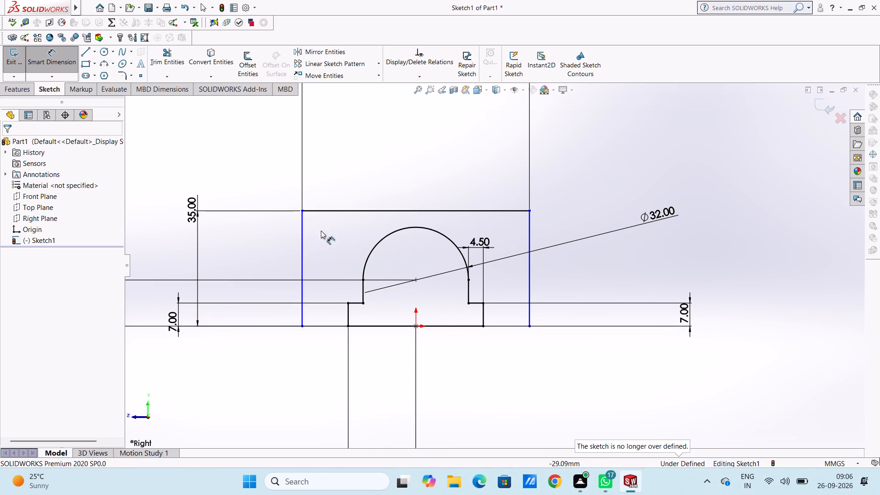
{"action": "scroll", "coordinate": [354, 239], "scroll_direction": "up", "scroll_amount": 3}
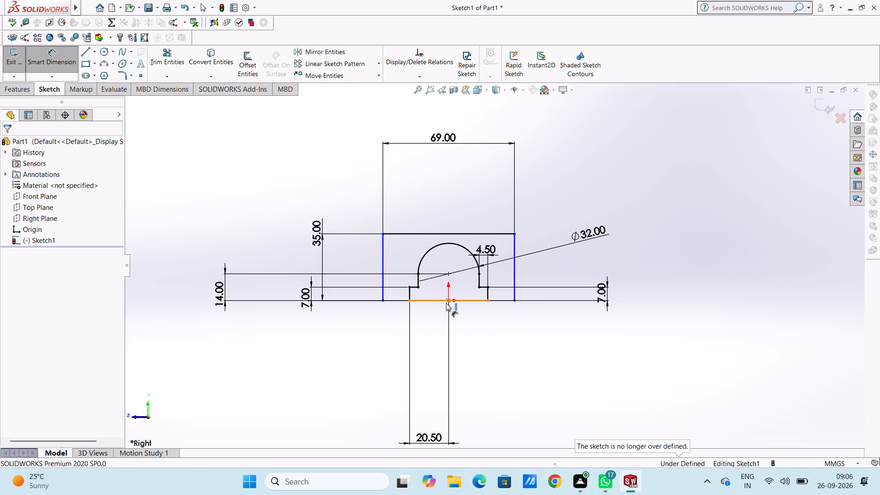
{"action": "left_click", "coordinate": [449, 301]}
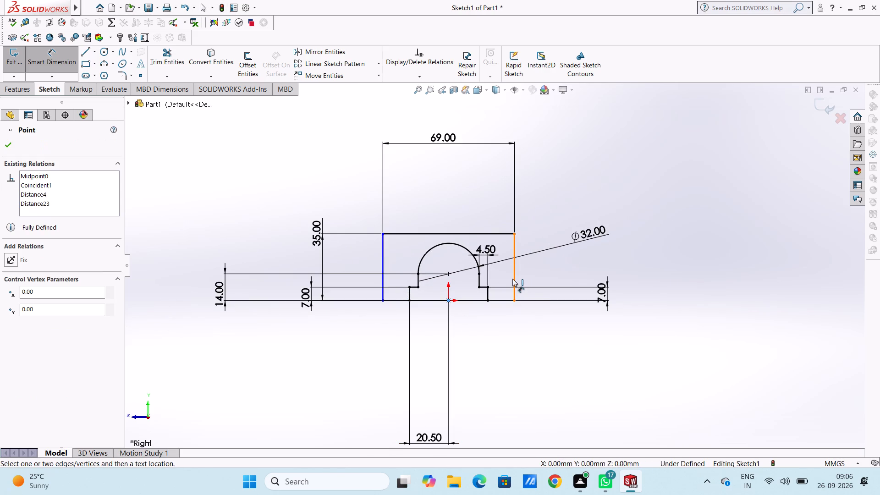
{"action": "left_click", "coordinate": [512, 279]}
{"action": "left_click", "coordinate": [506, 383]}
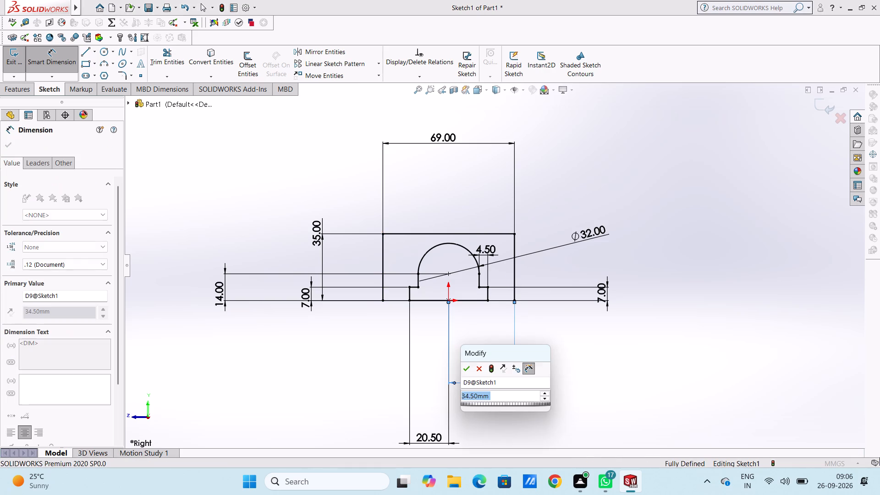
{"action": "left_click", "coordinate": [467, 368]}
{"action": "left_click", "coordinate": [466, 329]}
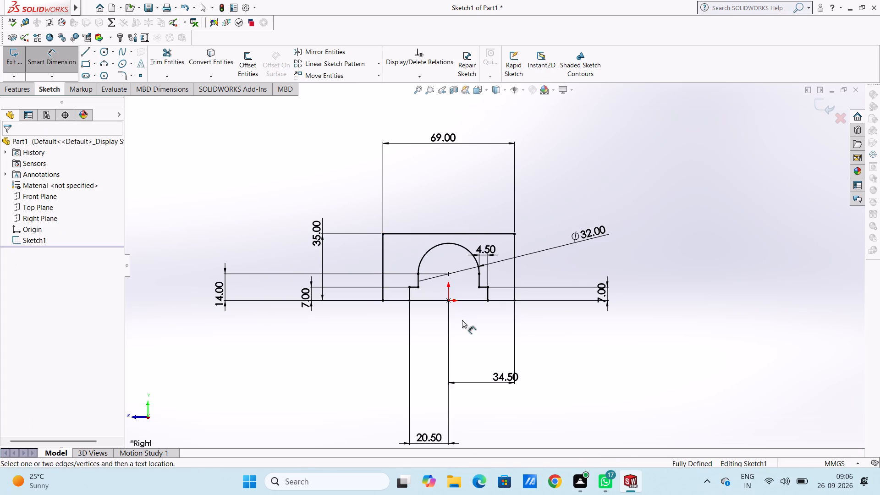
Trim away the bottom line through the origin between the two inner base corners, opening the profile at its underside.
{"action": "left_click", "coordinate": [170, 66]}
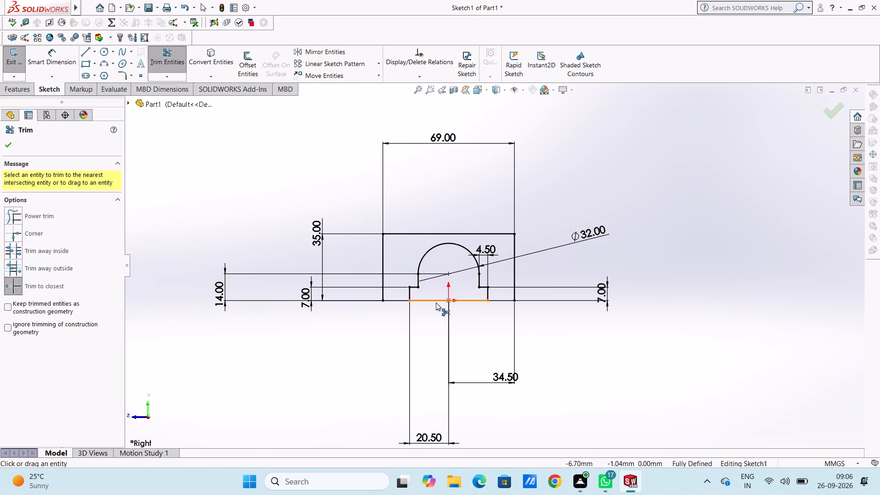
{"action": "left_click", "coordinate": [436, 302]}
{"action": "left_click", "coordinate": [469, 251]}
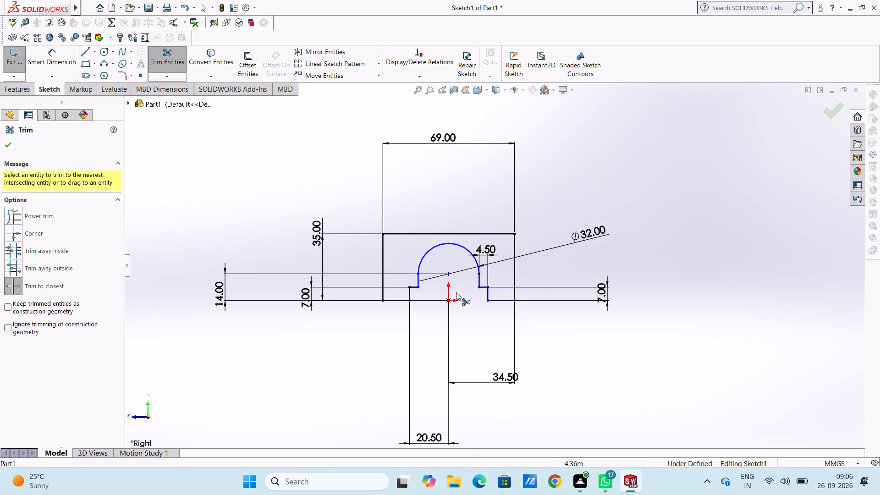
{"action": "key", "text": "Escape"}
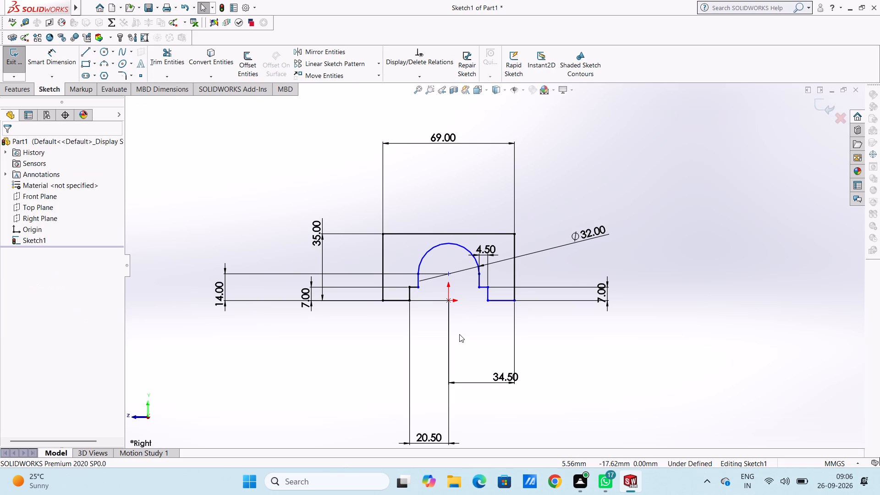
{"action": "key", "text": "Escape"}
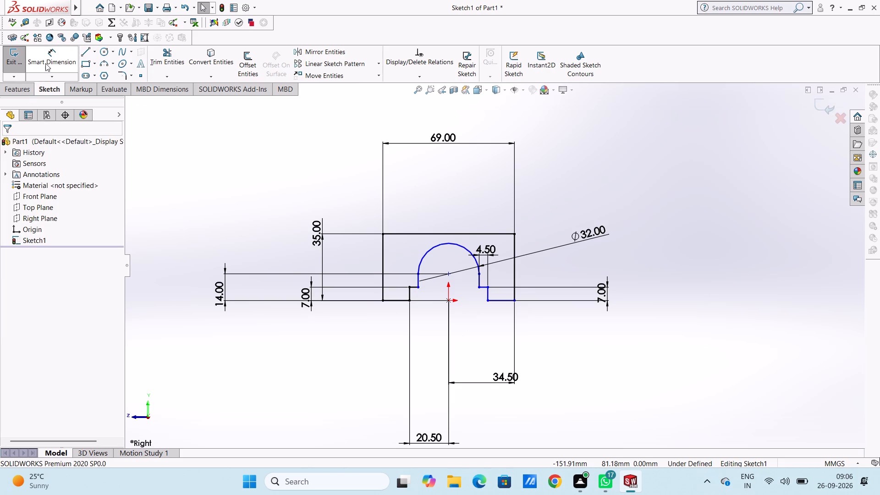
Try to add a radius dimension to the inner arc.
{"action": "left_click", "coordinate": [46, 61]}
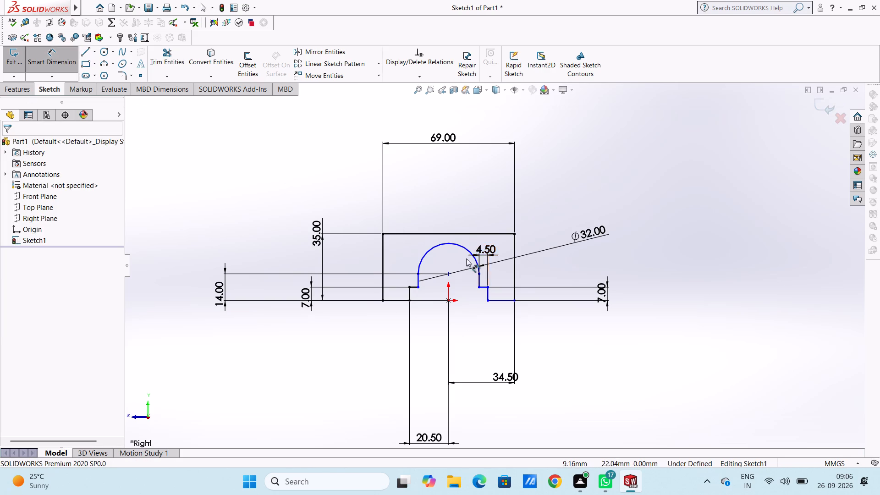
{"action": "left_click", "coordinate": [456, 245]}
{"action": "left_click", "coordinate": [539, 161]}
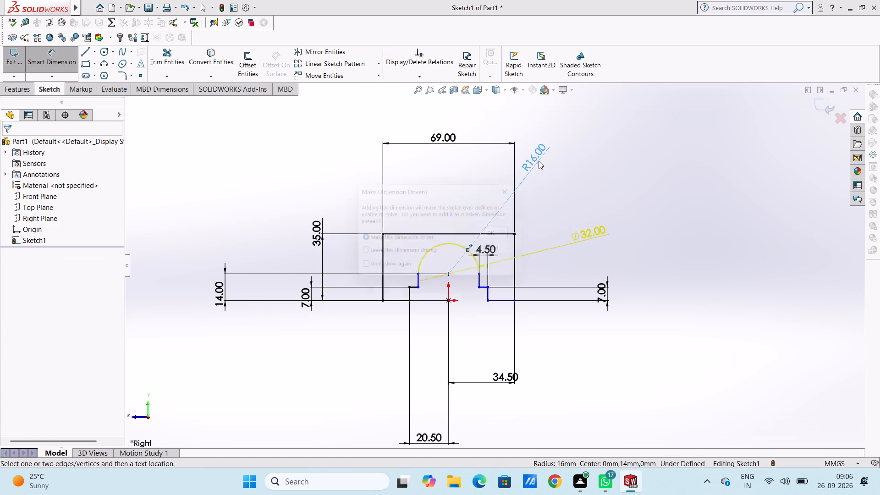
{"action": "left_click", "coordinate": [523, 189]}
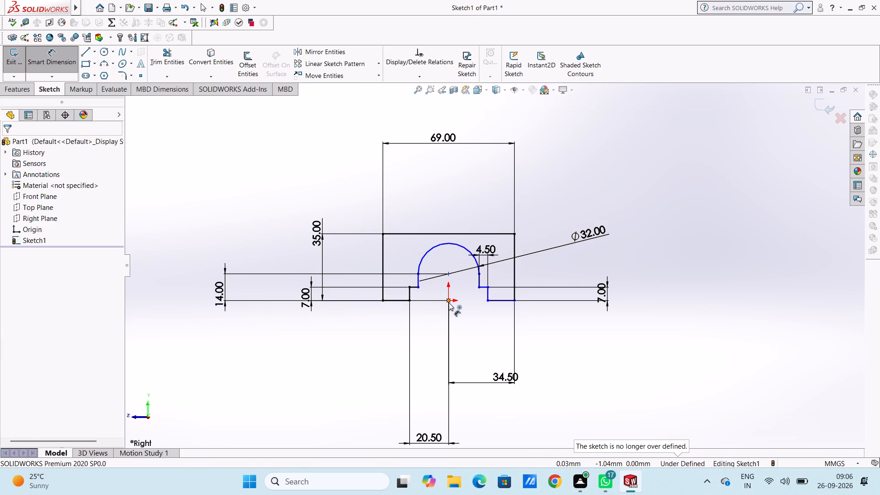
Dimension the horizontal distance from the origin to the lower end of the right vertical line below the arc at 16 mm.
{"action": "left_click", "coordinate": [449, 302]}
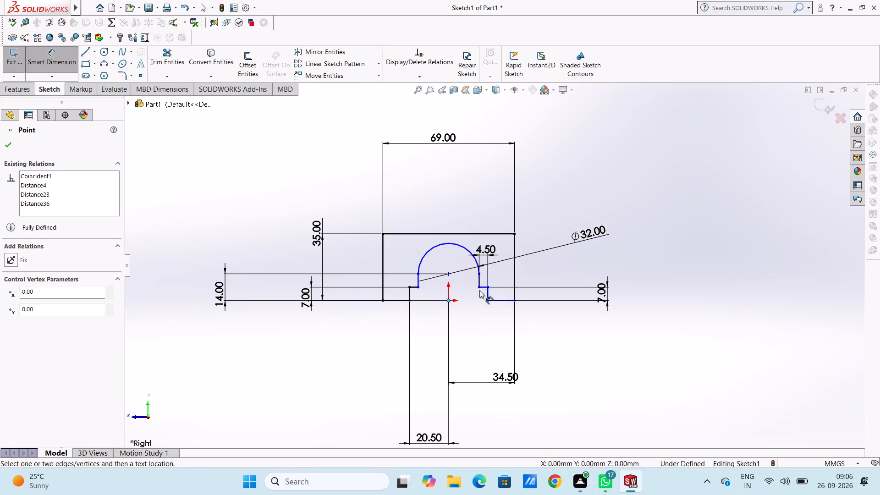
{"action": "left_click", "coordinate": [479, 288]}
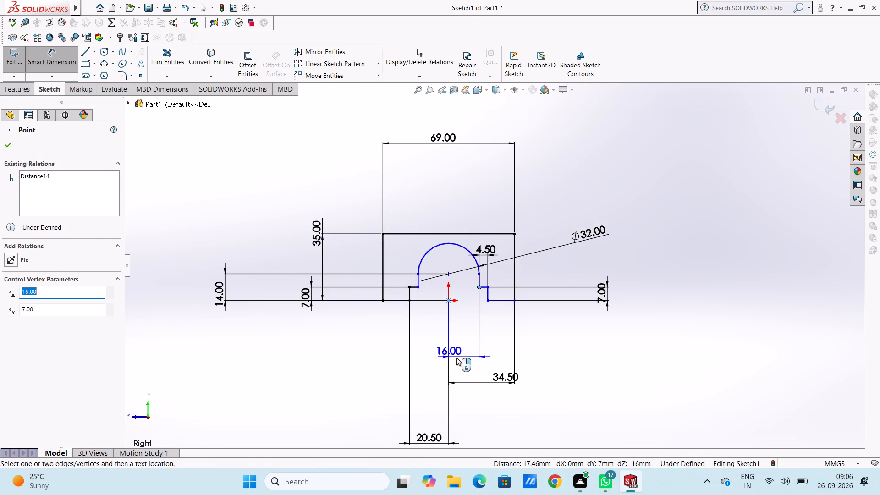
{"action": "left_click", "coordinate": [456, 357]}
{"action": "left_click", "coordinate": [418, 342]}
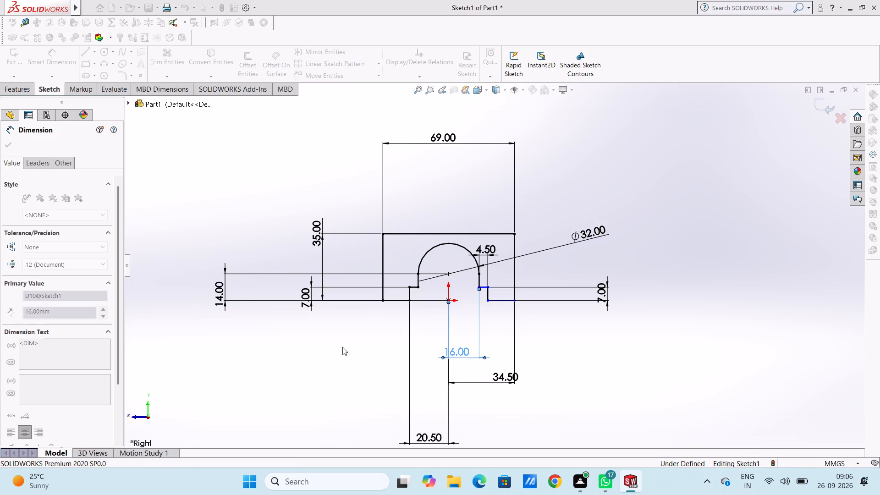
{"action": "left_click", "coordinate": [341, 346]}
{"action": "scroll", "coordinate": [484, 324], "scroll_direction": "down", "scroll_amount": 5}
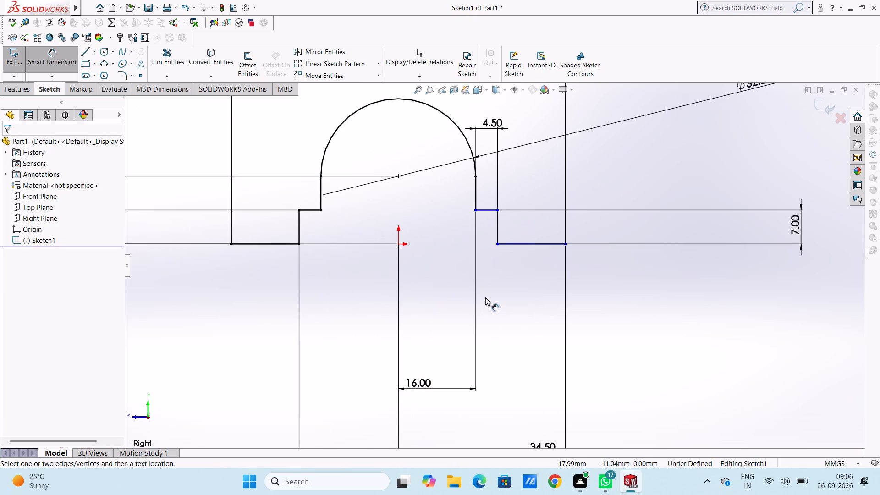
Dimension the horizontal distance from the origin to the outer outline's lower right corner at 34.5 mm.
{"action": "left_click", "coordinate": [399, 245]}
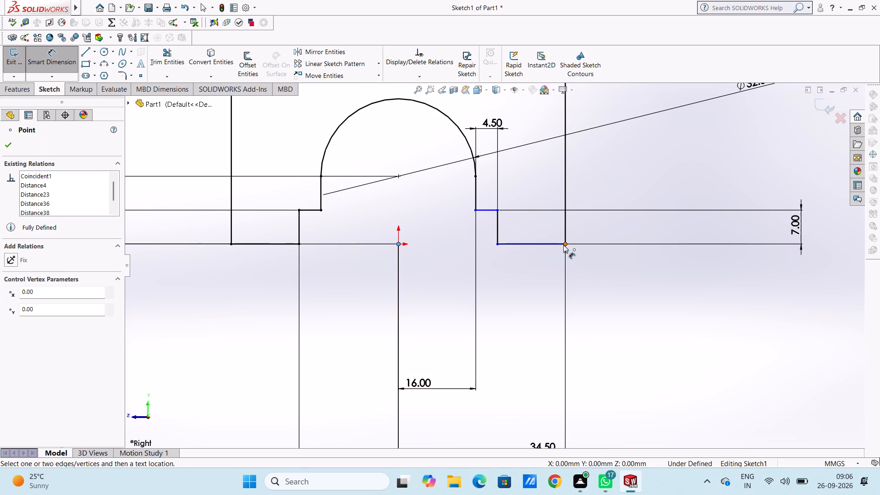
{"action": "left_click", "coordinate": [564, 242]}
{"action": "left_click", "coordinate": [536, 309]}
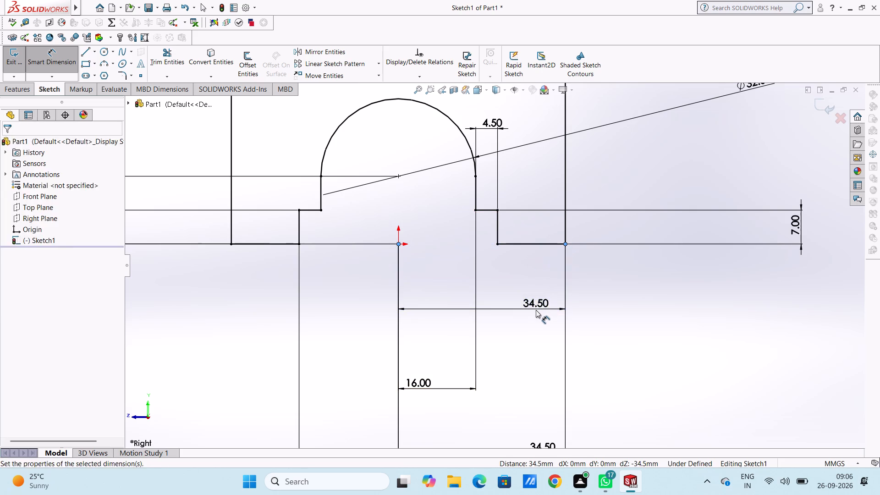
{"action": "left_click", "coordinate": [495, 294]}
{"action": "left_click", "coordinate": [453, 285]}
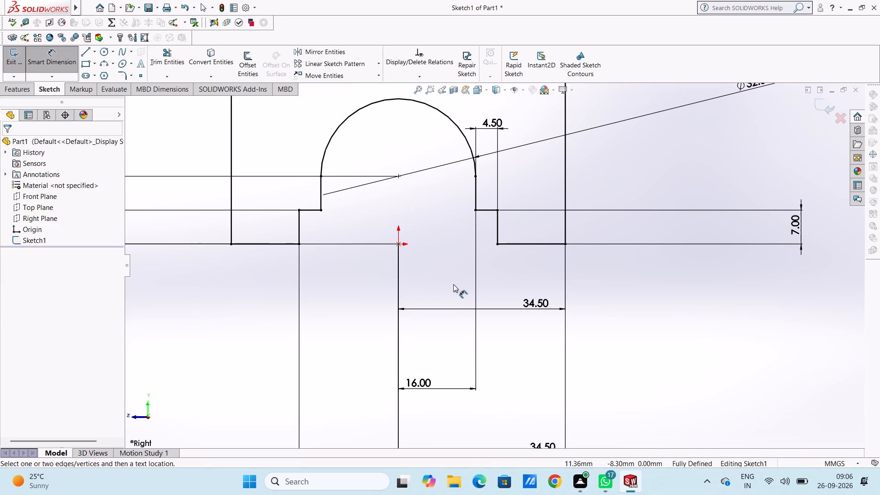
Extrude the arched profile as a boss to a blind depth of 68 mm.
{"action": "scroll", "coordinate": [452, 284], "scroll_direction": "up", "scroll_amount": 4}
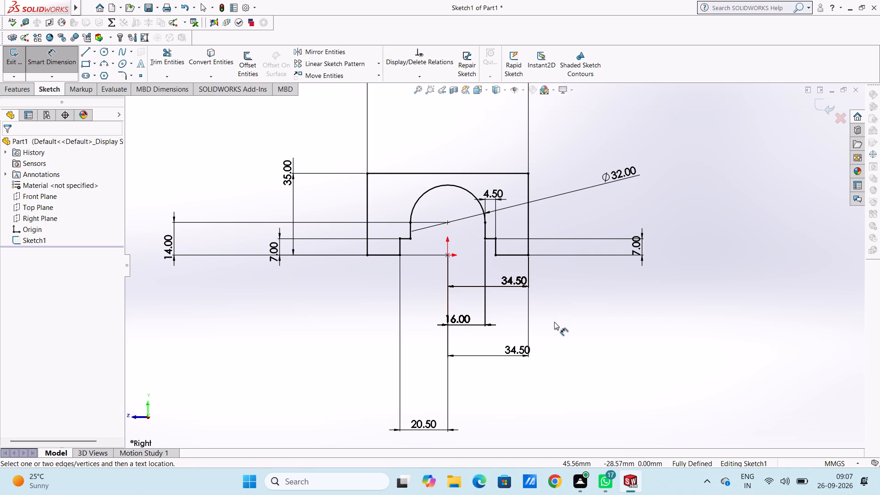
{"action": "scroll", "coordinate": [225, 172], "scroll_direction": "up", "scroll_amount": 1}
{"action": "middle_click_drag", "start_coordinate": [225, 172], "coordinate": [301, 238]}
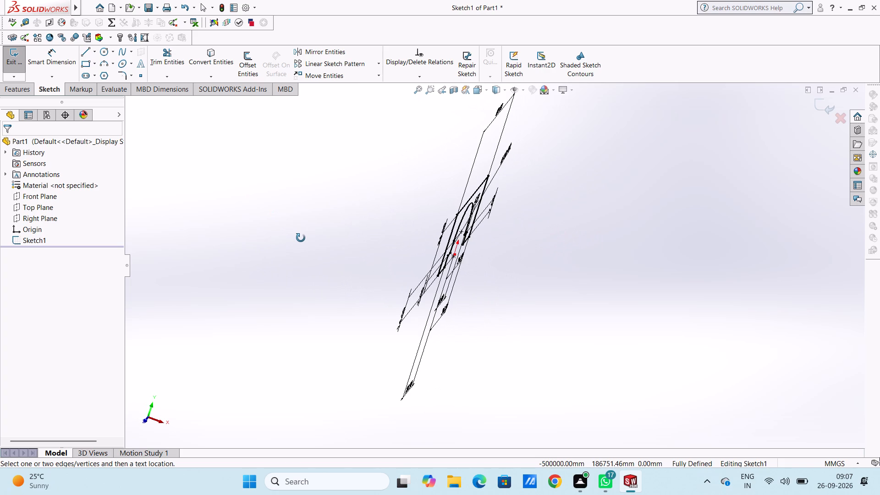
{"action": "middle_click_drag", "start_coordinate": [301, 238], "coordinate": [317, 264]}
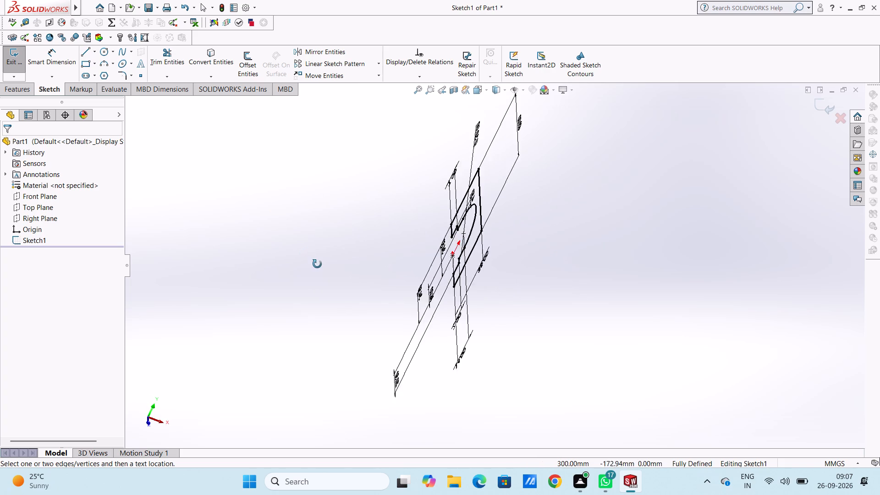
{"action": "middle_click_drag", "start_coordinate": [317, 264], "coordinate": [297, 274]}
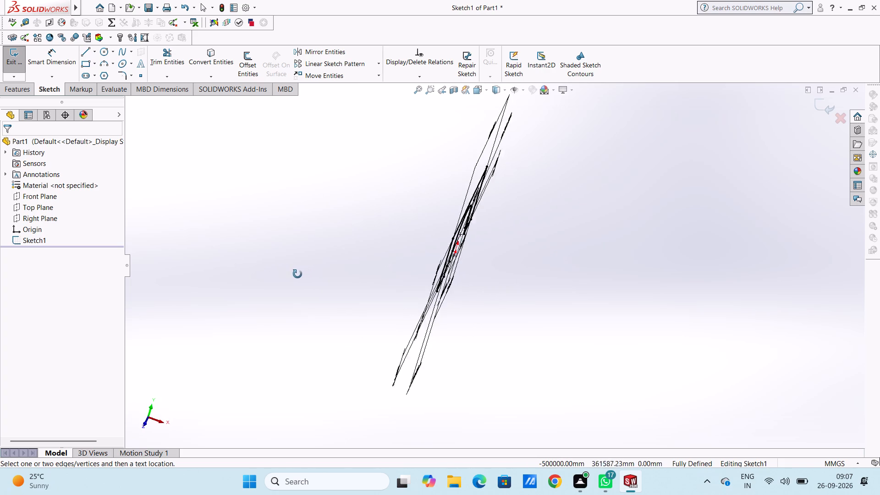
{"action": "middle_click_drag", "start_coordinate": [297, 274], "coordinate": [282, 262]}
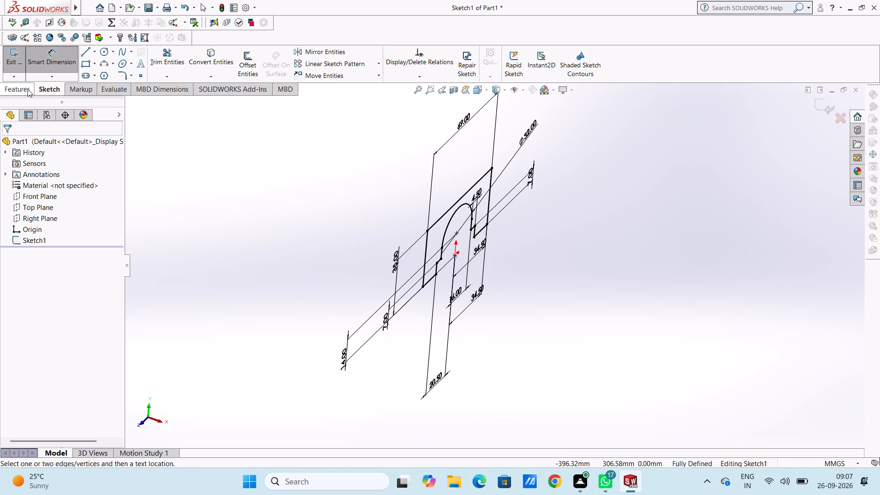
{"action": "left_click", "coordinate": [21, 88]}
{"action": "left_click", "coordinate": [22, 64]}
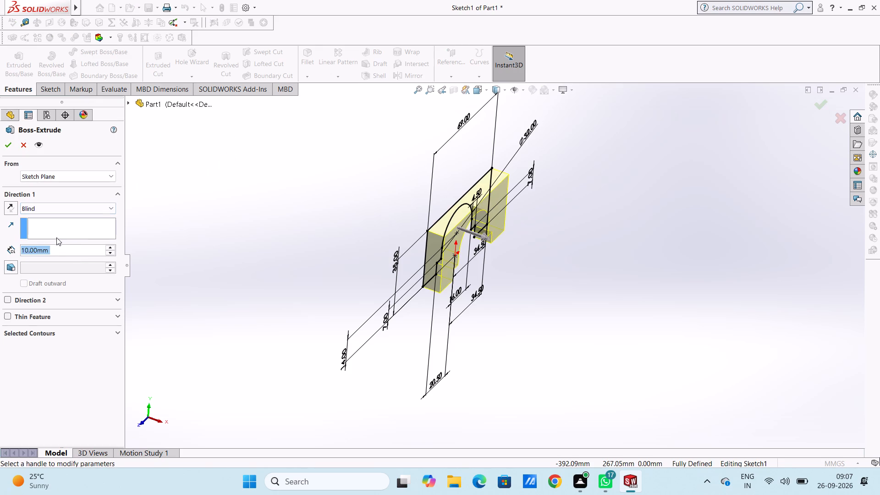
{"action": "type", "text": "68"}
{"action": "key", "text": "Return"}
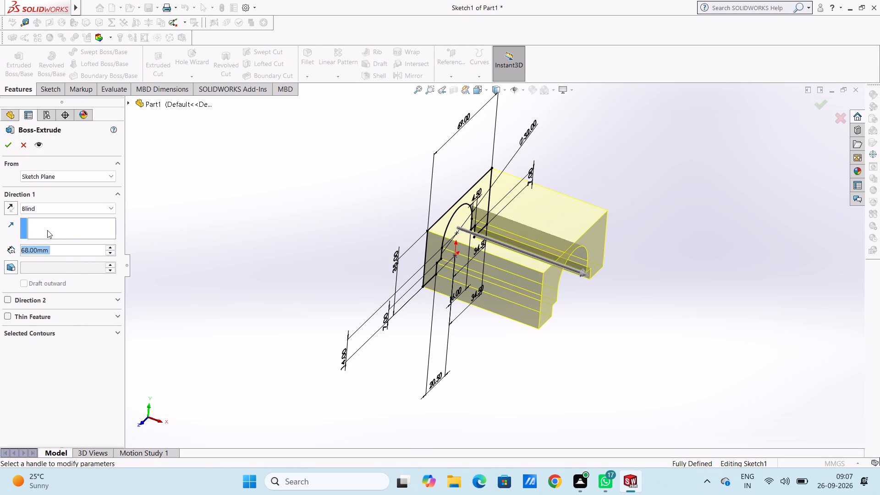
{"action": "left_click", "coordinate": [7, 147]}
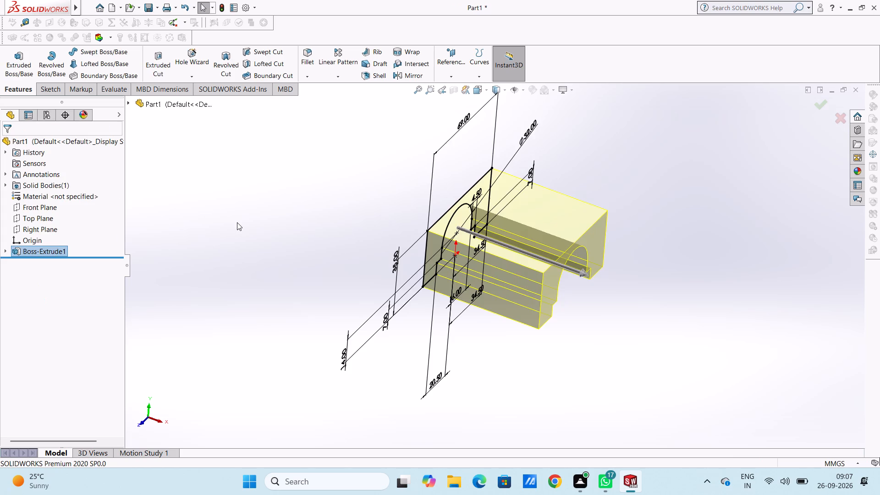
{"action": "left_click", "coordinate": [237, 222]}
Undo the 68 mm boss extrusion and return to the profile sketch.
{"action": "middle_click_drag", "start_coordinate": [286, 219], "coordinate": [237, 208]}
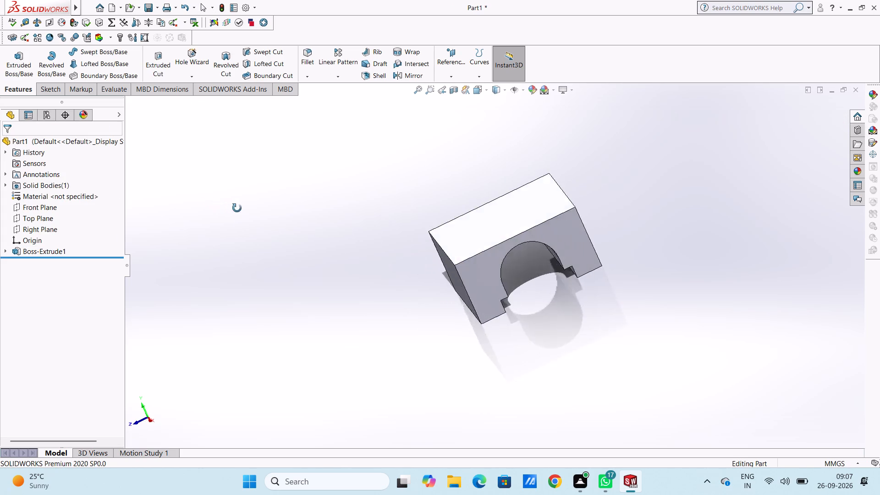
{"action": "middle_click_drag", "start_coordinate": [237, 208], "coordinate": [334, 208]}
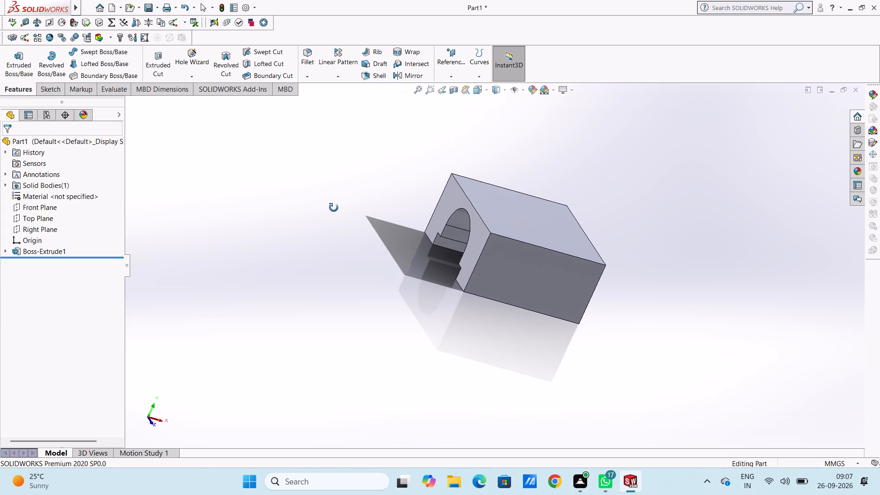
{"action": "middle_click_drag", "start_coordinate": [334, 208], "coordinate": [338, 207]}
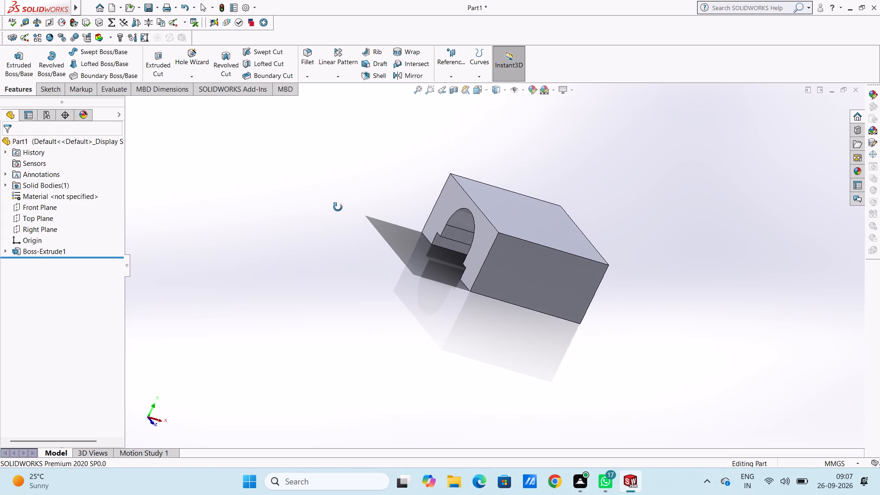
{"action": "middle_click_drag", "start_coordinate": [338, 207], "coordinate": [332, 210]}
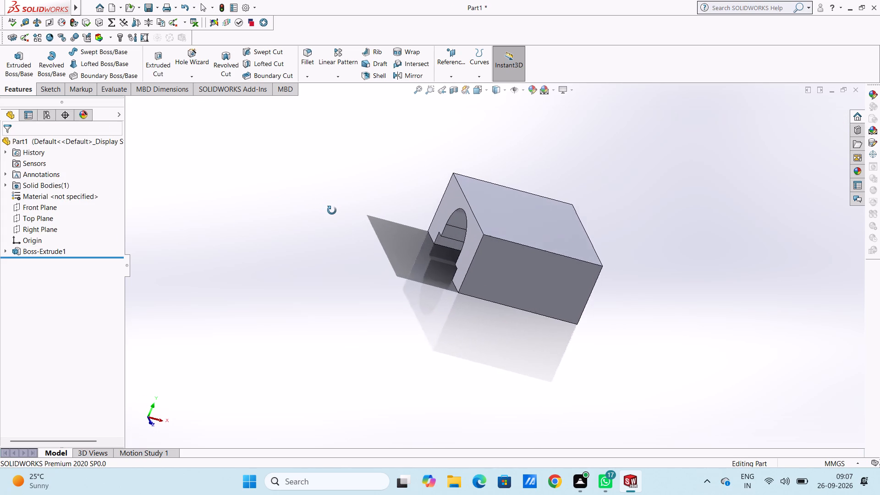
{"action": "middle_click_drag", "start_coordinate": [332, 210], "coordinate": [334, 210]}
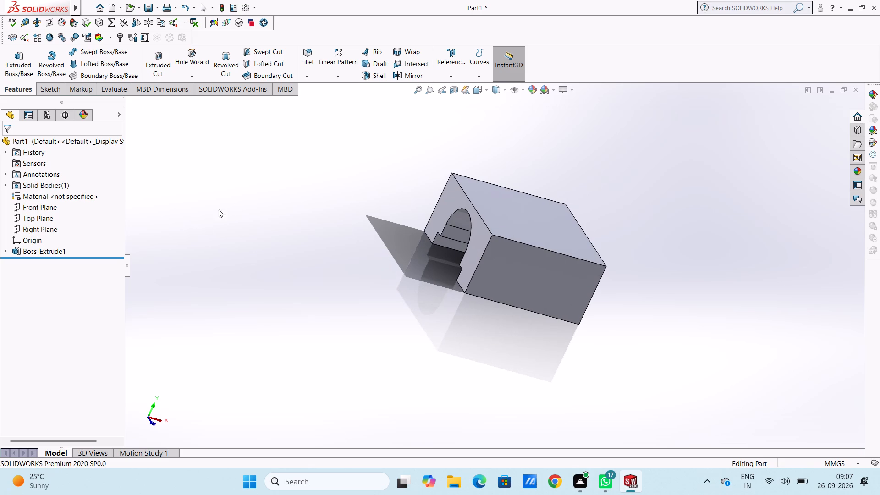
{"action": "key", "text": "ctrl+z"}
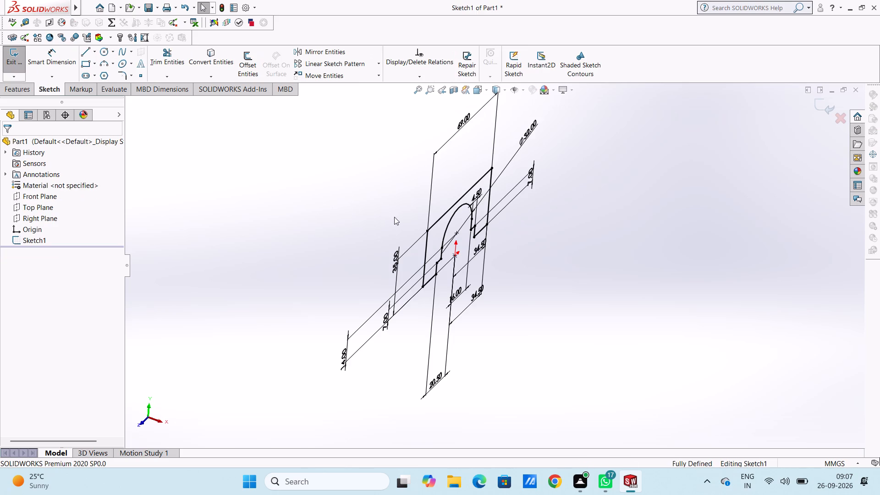
Add a 14 mm radius sketch fillet to the upper left corner of the outer outline.
{"action": "middle_click_drag", "start_coordinate": [394, 217], "coordinate": [364, 180]}
{"action": "scroll", "coordinate": [438, 223], "scroll_direction": "down", "scroll_amount": 5}
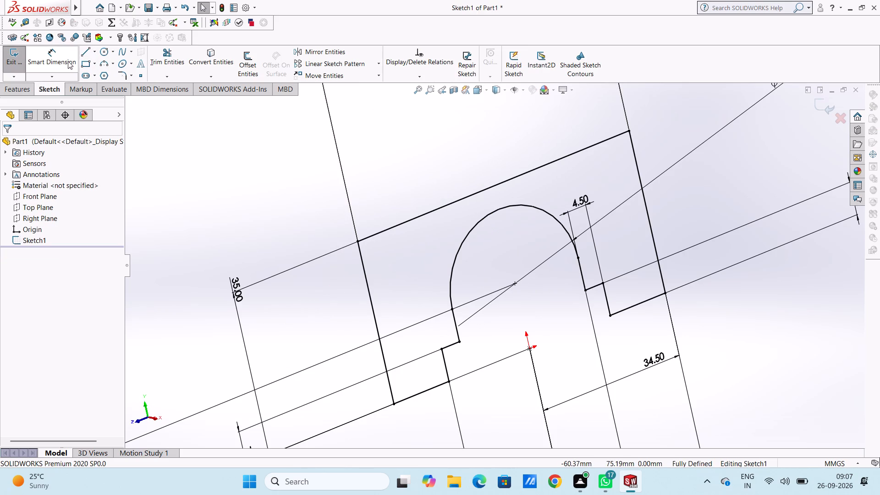
{"action": "left_click", "coordinate": [123, 74]}
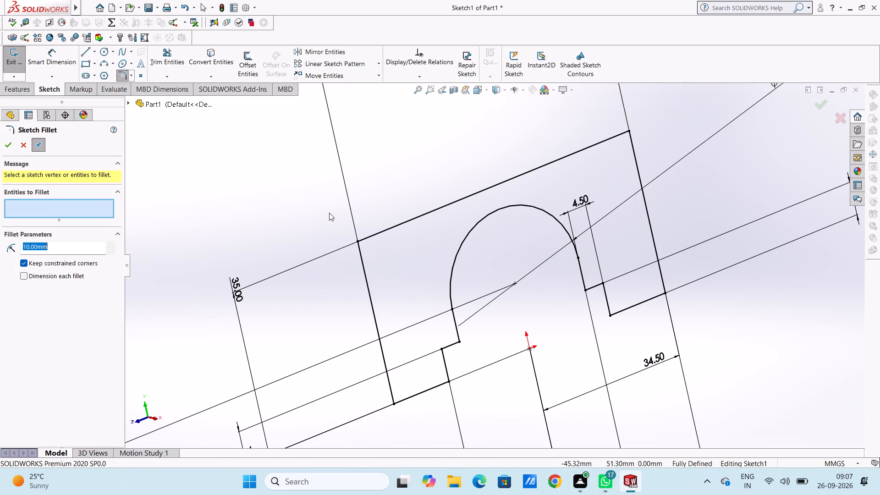
{"action": "type", "text": "14"}
{"action": "key", "text": "Return"}
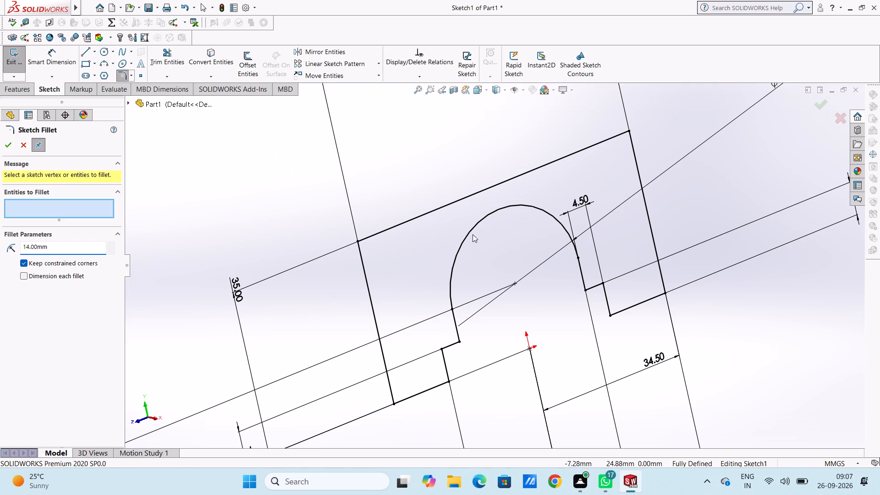
{"action": "left_click", "coordinate": [358, 241]}
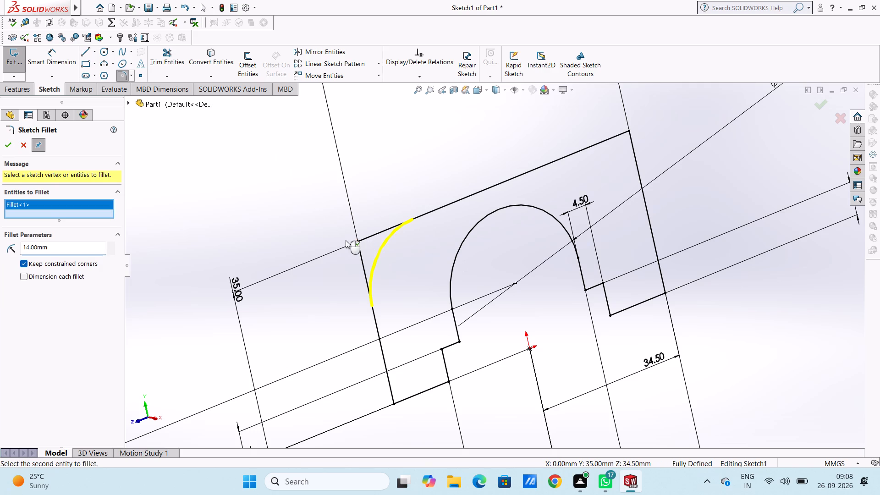
{"action": "left_click", "coordinate": [5, 144]}
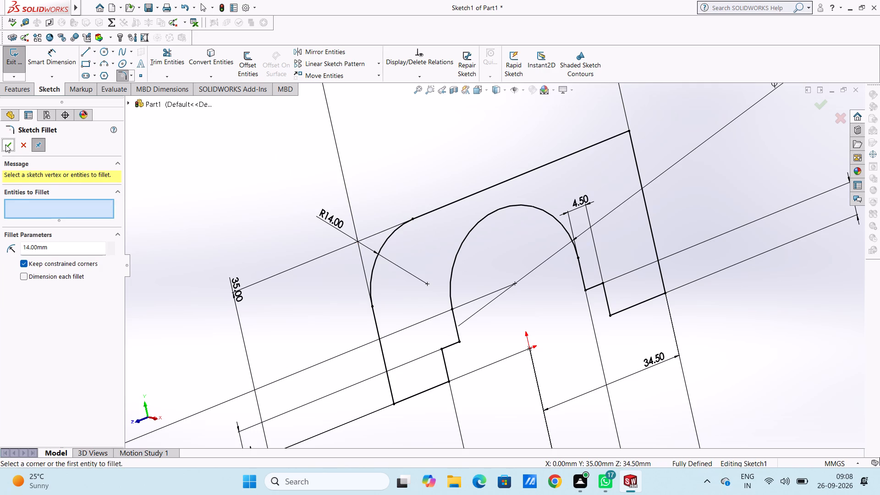
{"action": "left_click", "coordinate": [5, 144]}
Extrude the filleted profile as a boss to a blind depth of 20 mm.
{"action": "scroll", "coordinate": [258, 209], "scroll_direction": "up", "scroll_amount": 4}
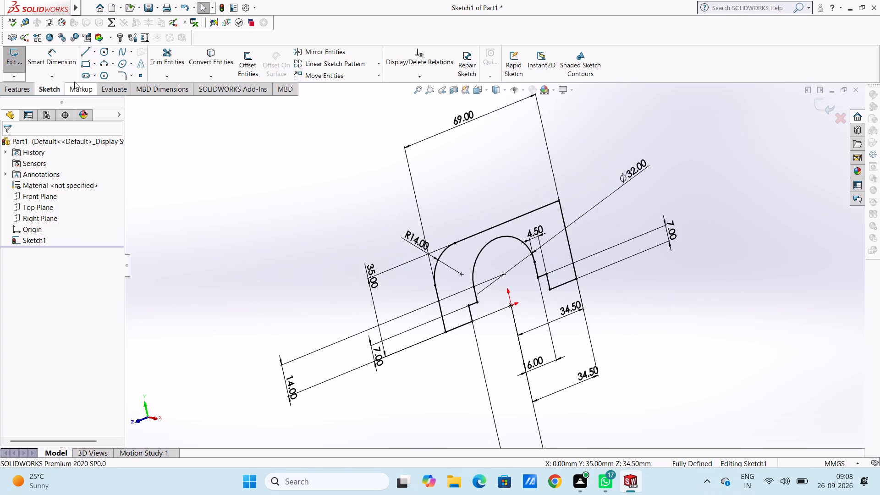
{"action": "left_click", "coordinate": [18, 88]}
{"action": "left_click", "coordinate": [8, 54]}
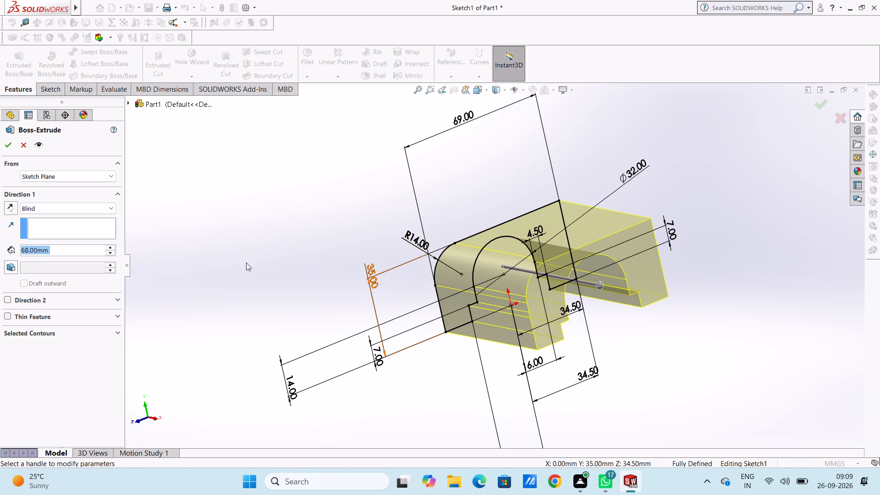
{"action": "type", "text": "20"}
{"action": "key", "text": "Return"}
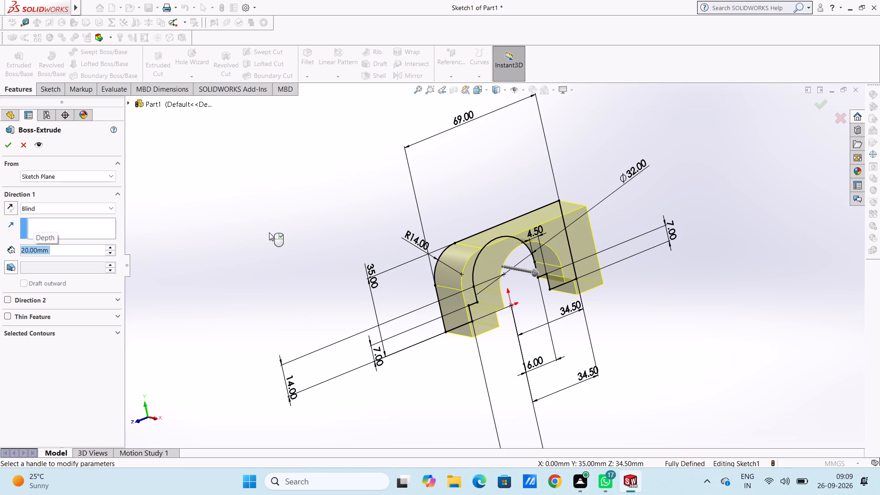
{"action": "left_click", "coordinate": [6, 148]}
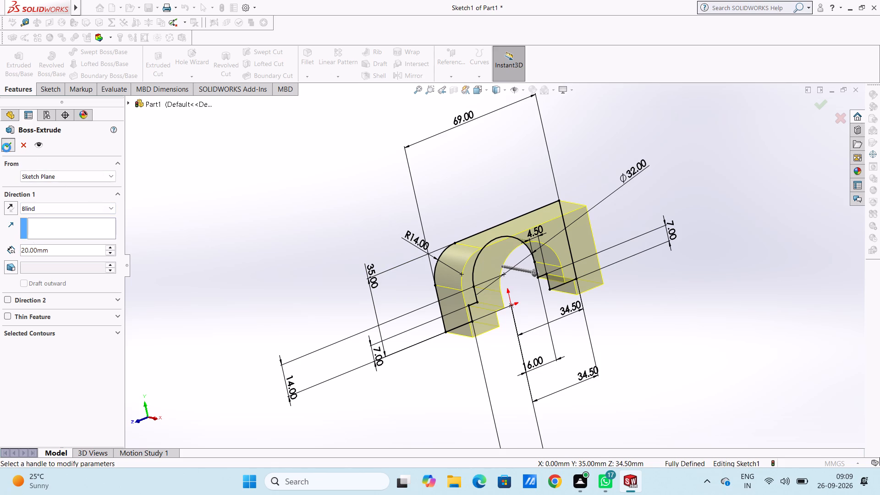
{"action": "left_click", "coordinate": [280, 208]}
Examine the extruded arched body from several angles, including its rounded corner and stepped opening.
{"action": "middle_click_drag", "start_coordinate": [269, 202], "coordinate": [318, 208]}
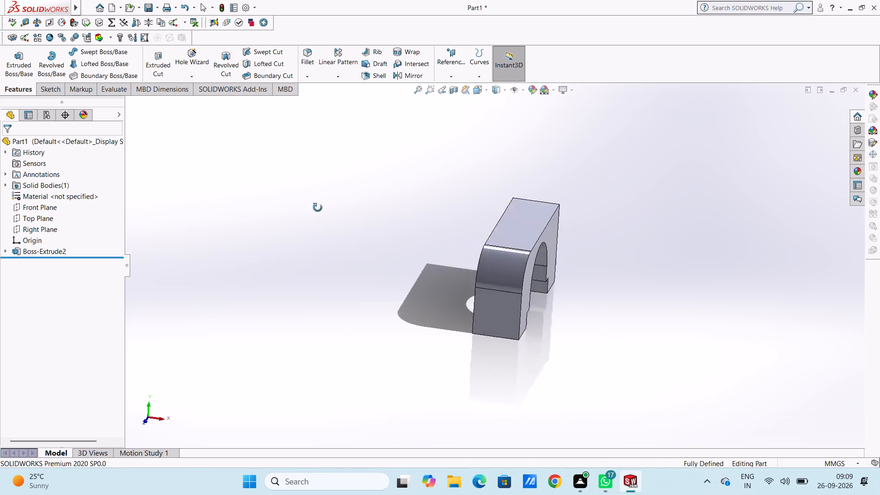
{"action": "middle_click_drag", "start_coordinate": [318, 208], "coordinate": [324, 238]}
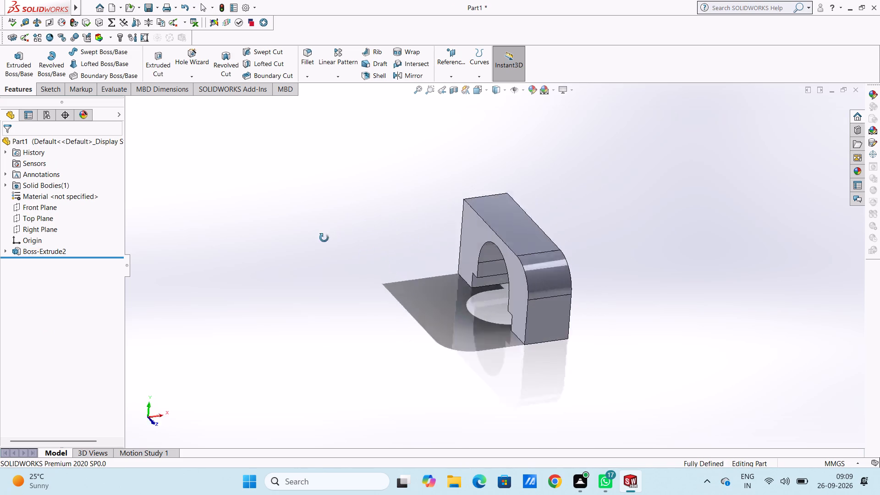
{"action": "middle_click_drag", "start_coordinate": [324, 238], "coordinate": [241, 253]}
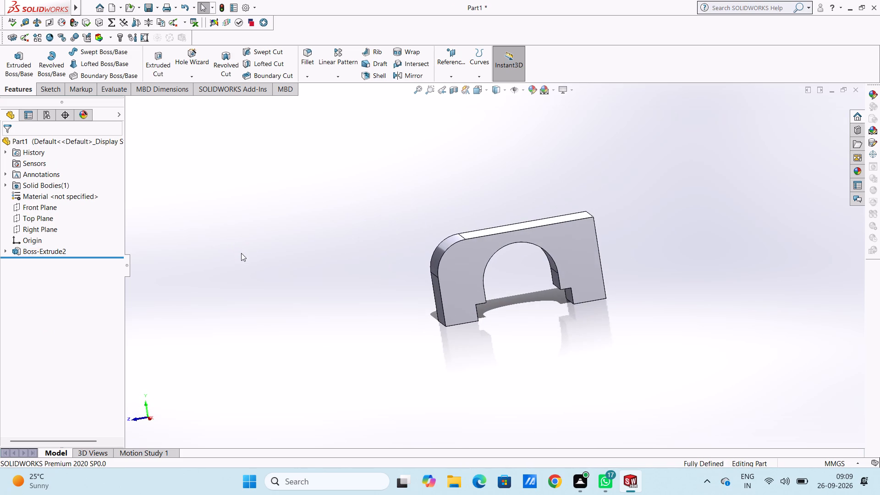
{"action": "middle_click_drag", "start_coordinate": [288, 181], "coordinate": [280, 212]}
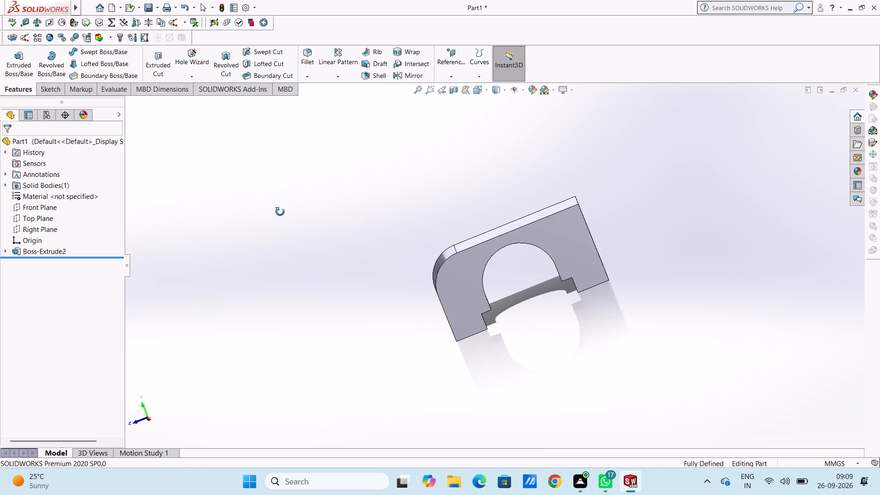
{"action": "middle_click_drag", "start_coordinate": [280, 212], "coordinate": [278, 206]}
{"action": "middle_click_drag", "start_coordinate": [329, 181], "coordinate": [390, 173]}
{"action": "middle_click_drag", "start_coordinate": [335, 257], "coordinate": [314, 217]}
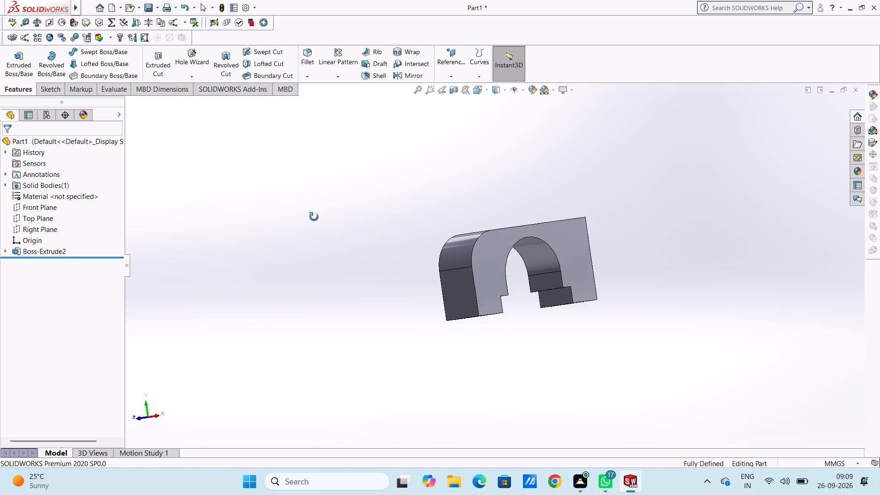
{"action": "middle_click_drag", "start_coordinate": [314, 217], "coordinate": [288, 240]}
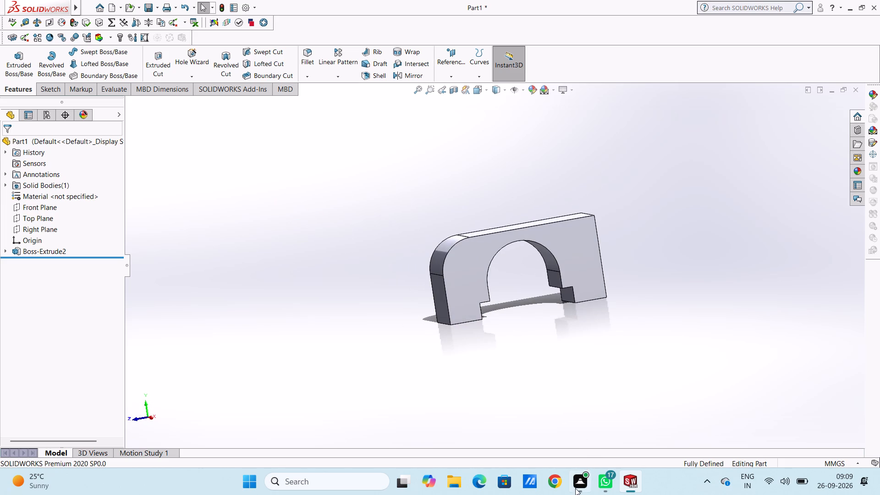
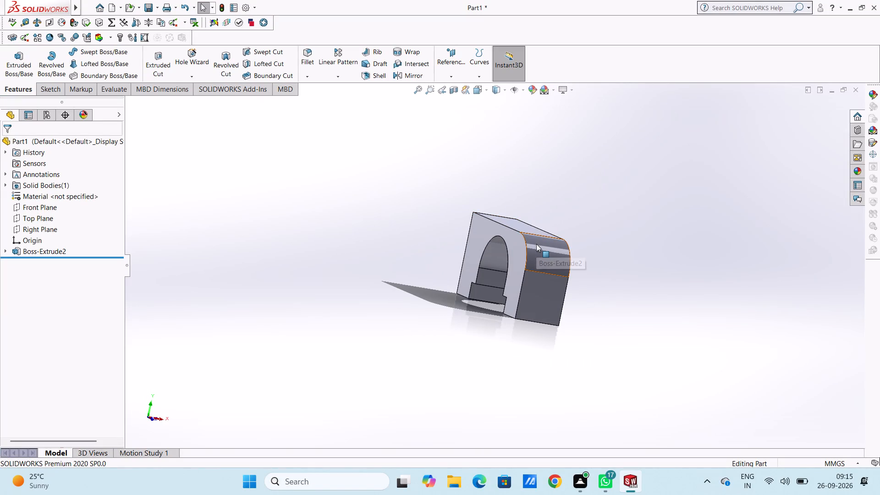
Start a sketch on the body's arched side face and trace its rounded corner with a three-point arc of 14 mm radius.
{"action": "key", "text": "ctrl+7"}
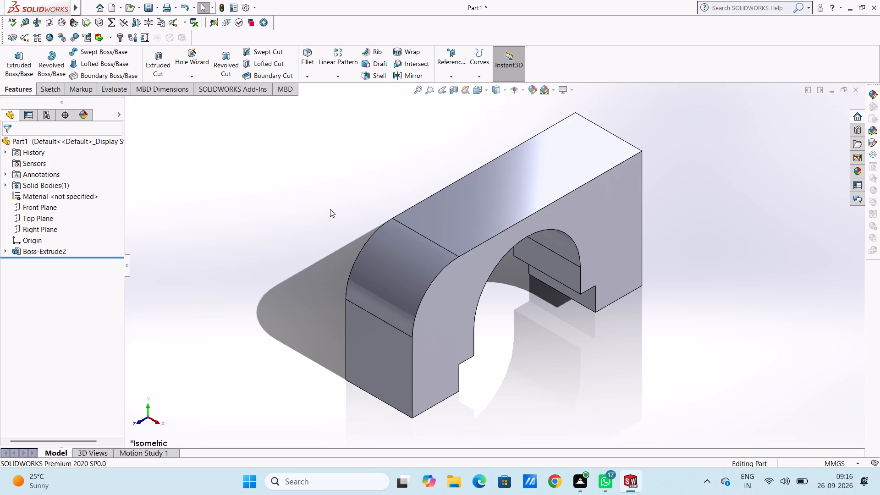
{"action": "key", "text": "ctrl+1"}
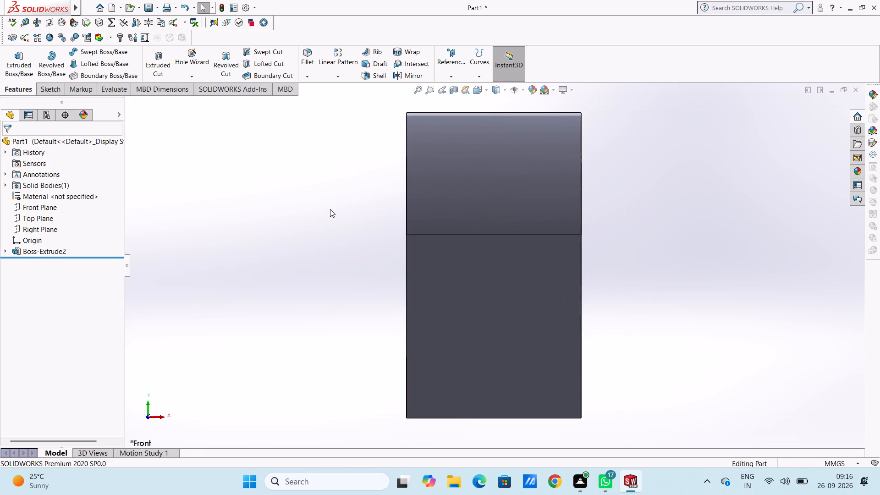
{"action": "key", "text": "ctrl+4"}
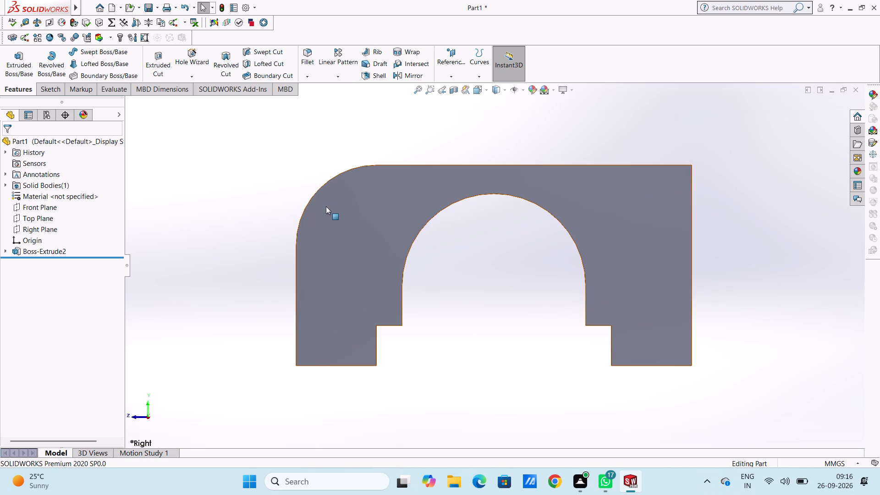
{"action": "left_click", "coordinate": [350, 217]}
{"action": "left_click", "coordinate": [390, 195]}
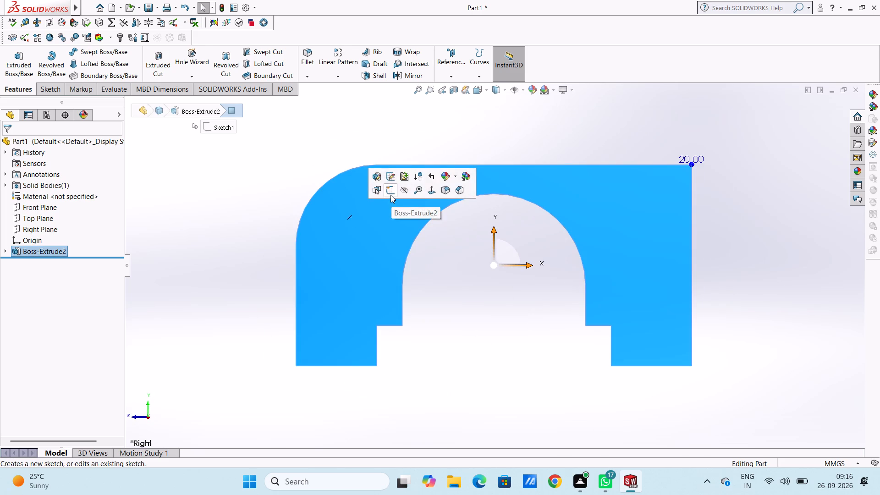
{"action": "left_click", "coordinate": [258, 198]}
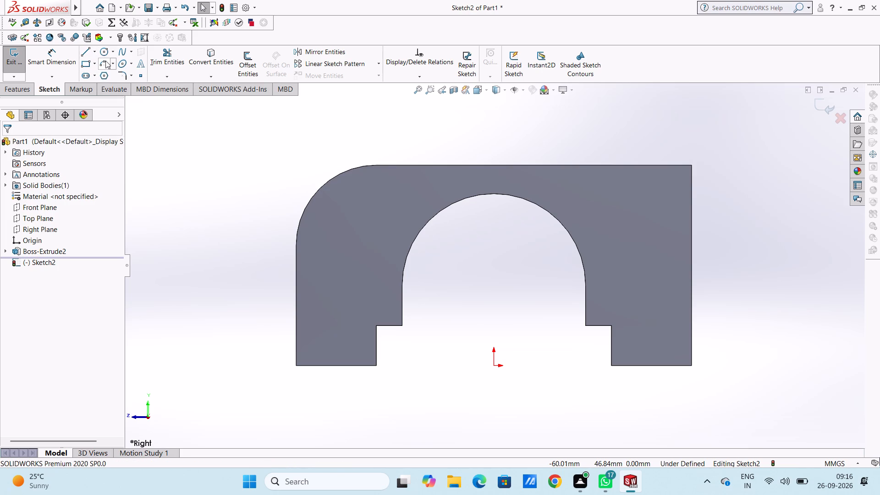
{"action": "left_click", "coordinate": [105, 62]}
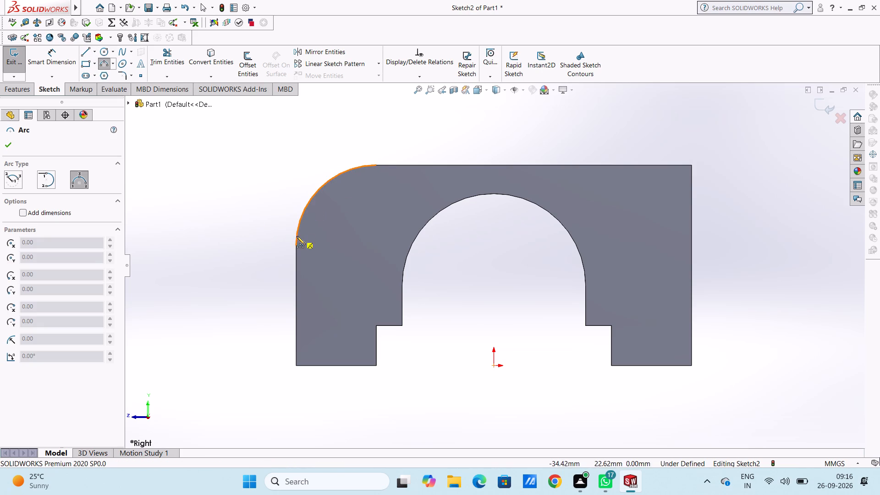
{"action": "left_click", "coordinate": [297, 247]}
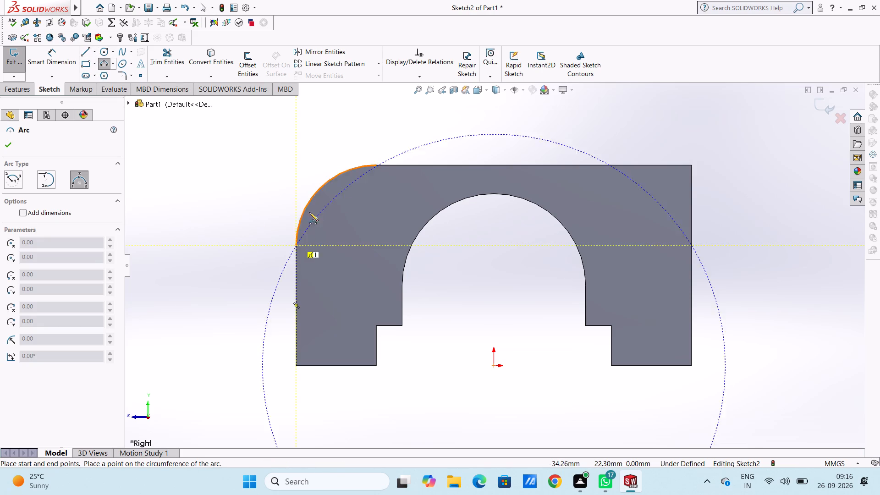
{"action": "left_click", "coordinate": [376, 165]}
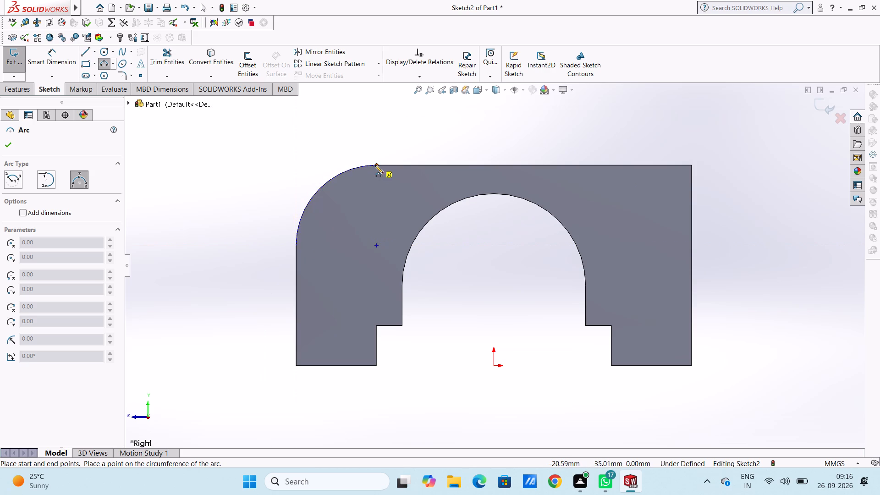
{"action": "left_click", "coordinate": [345, 170]}
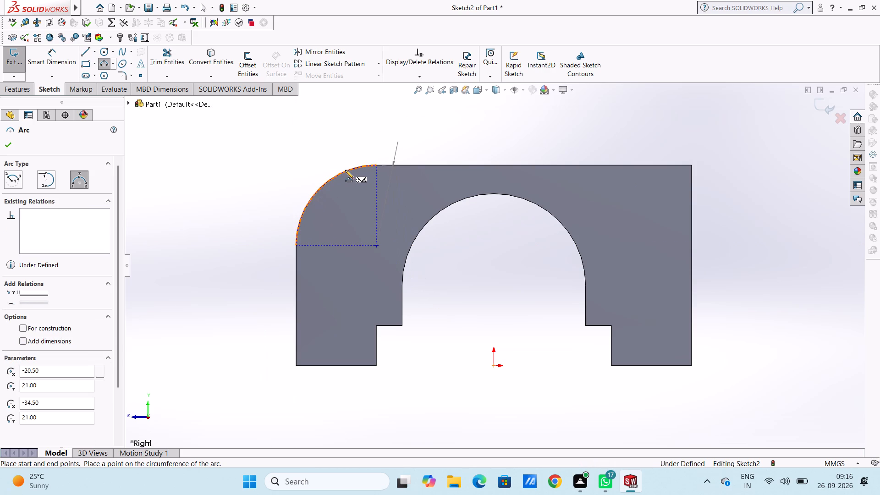
{"action": "key", "text": "Escape"}
{"action": "key", "text": "Escape"}
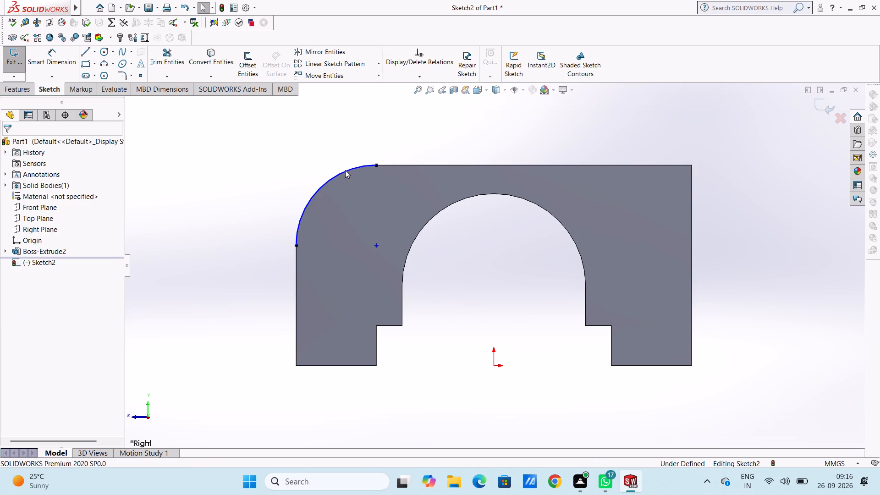
Sketch a 5 mm vertical helper line from the crown of the arched opening to the body's upper edge.
{"action": "left_click", "coordinate": [83, 52]}
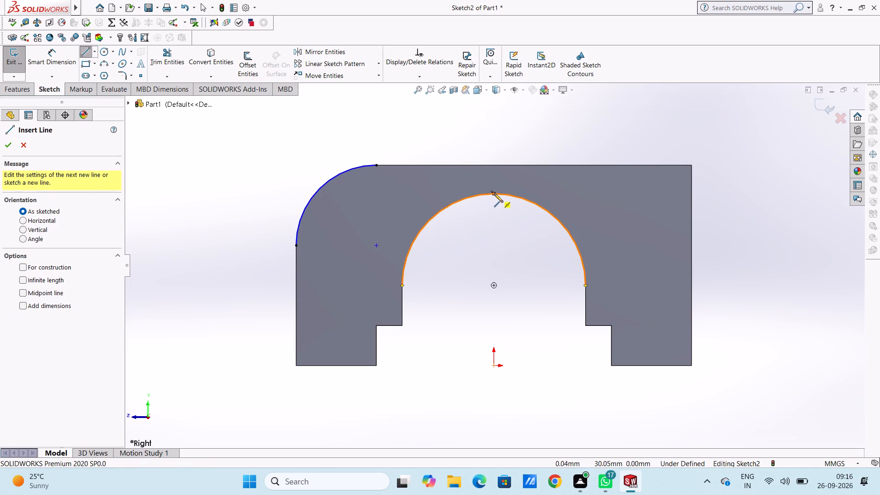
{"action": "left_click", "coordinate": [495, 193]}
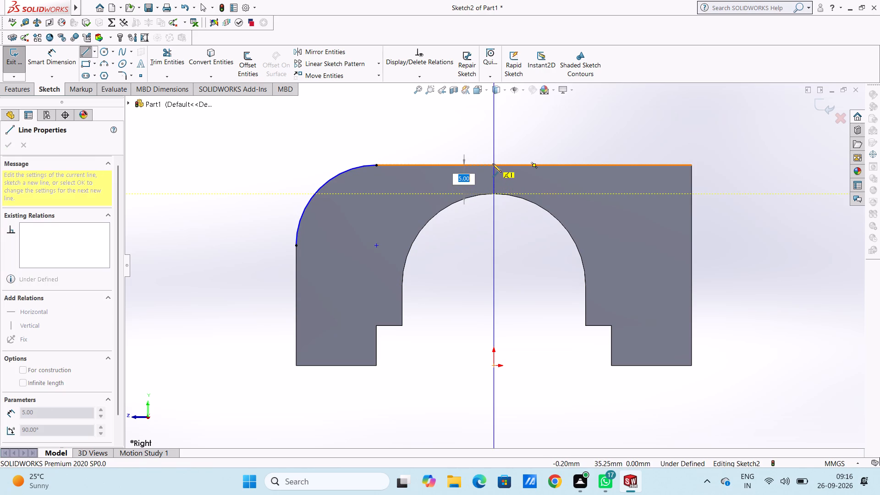
{"action": "left_click", "coordinate": [493, 164]}
{"action": "key", "text": "Escape"}
{"action": "key", "text": "Escape"}
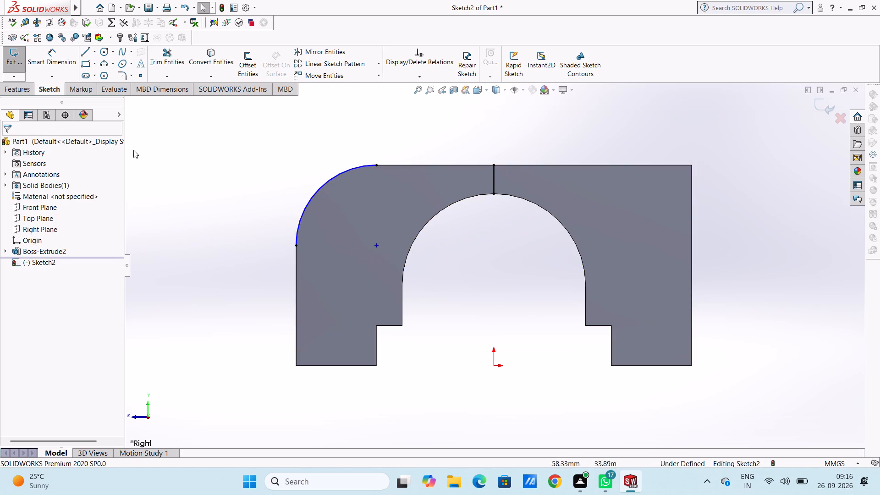
Sketch a 14 mm vertical line up from the lower left corner, continuing diagonally to the upper end of the 5 mm helper line.
{"action": "left_click", "coordinate": [86, 50]}
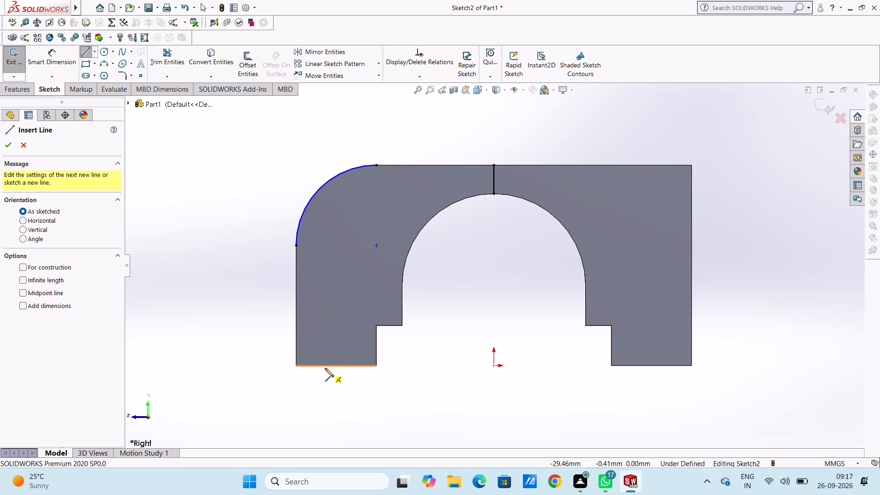
{"action": "left_click", "coordinate": [296, 366]}
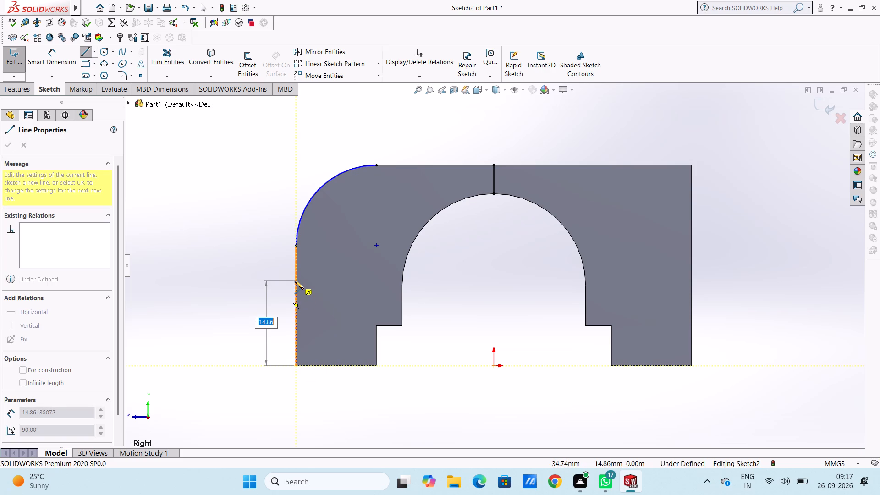
{"action": "type", "text": "14"}
{"action": "key", "text": "Return"}
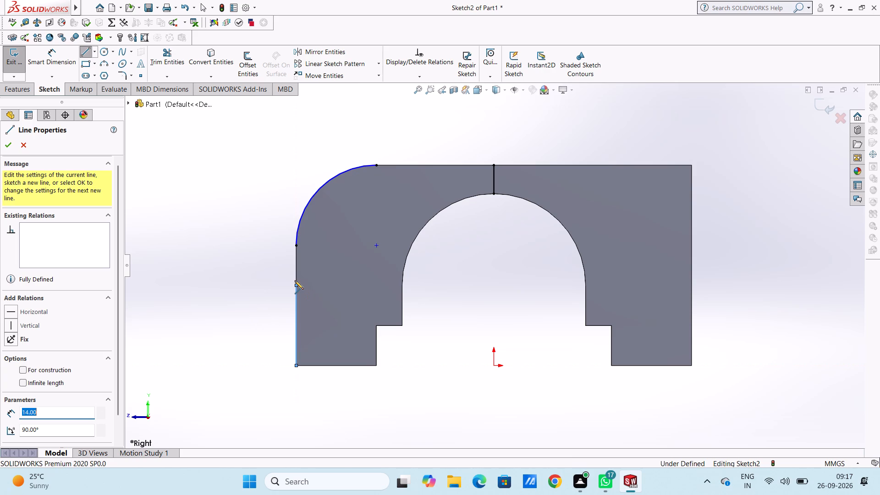
{"action": "left_click", "coordinate": [493, 167]}
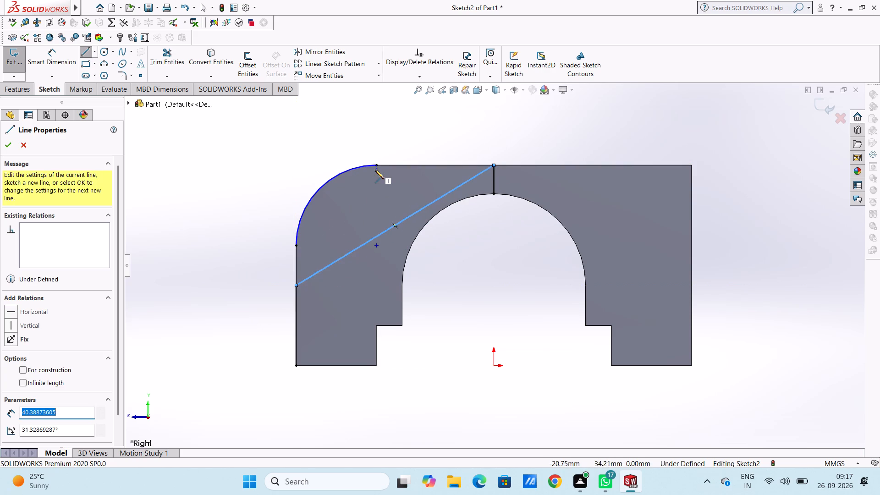
Close the corner profile with a 20.5 mm line along the upper edge and a 7 mm line along the left edge, joining arc and diagonal.
{"action": "left_click", "coordinate": [377, 165]}
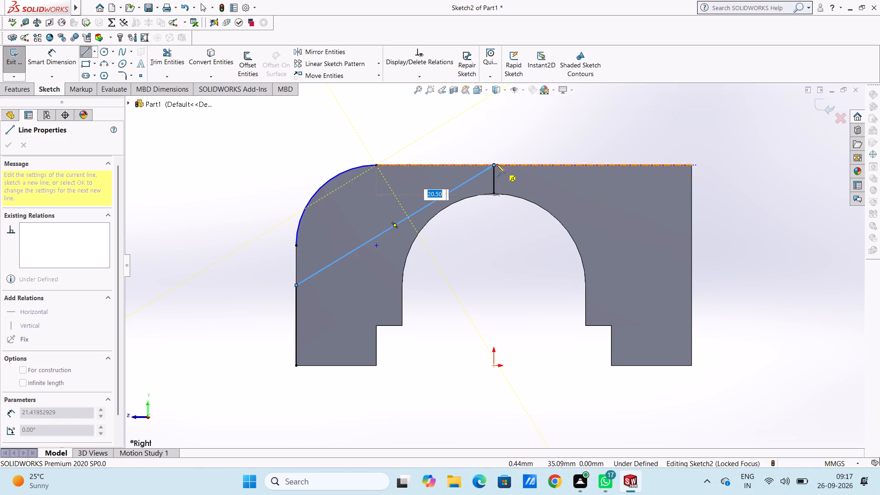
{"action": "left_click", "coordinate": [494, 165]}
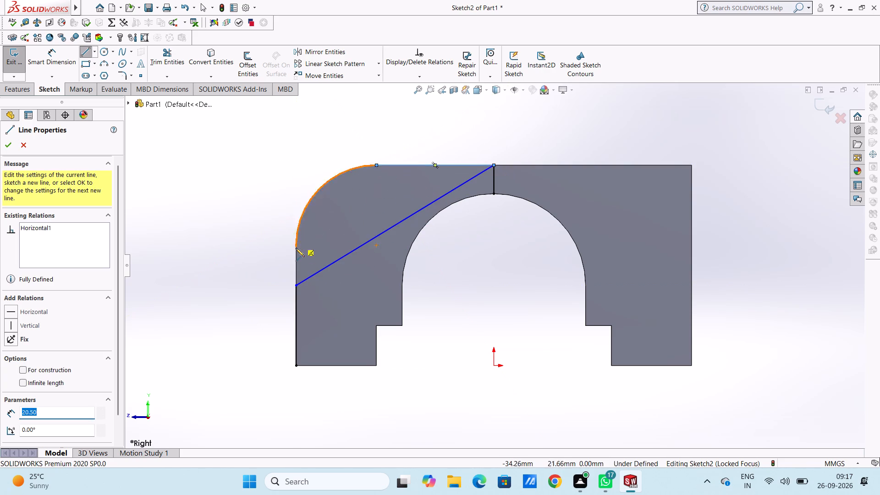
{"action": "left_click", "coordinate": [296, 247]}
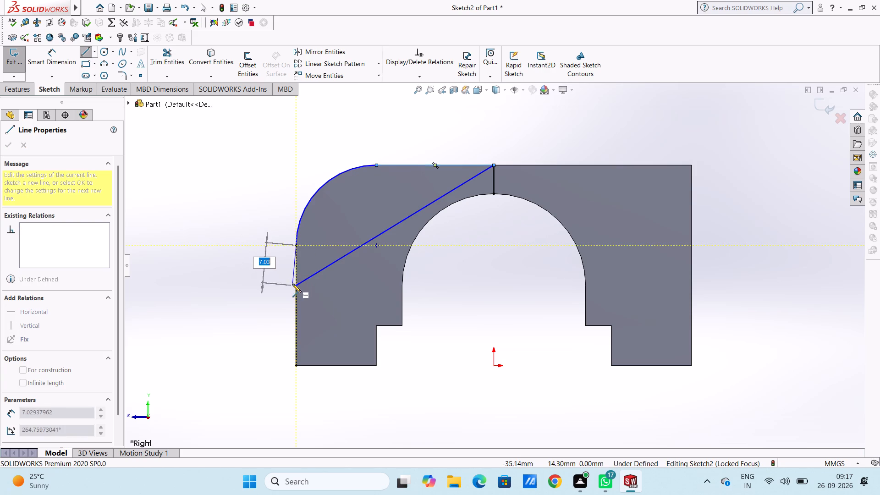
{"action": "left_click", "coordinate": [295, 285]}
{"action": "key", "text": "Escape"}
{"action": "key", "text": "Escape"}
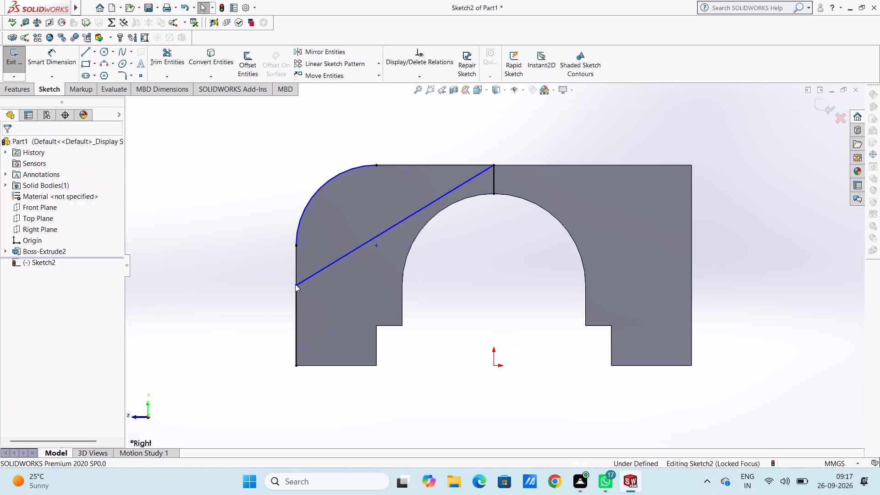
{"action": "key", "text": "Escape"}
Delete the two vertical helper lines, 14 mm and 5 mm long, leaving only the closed corner profile.
{"action": "left_click", "coordinate": [297, 307]}
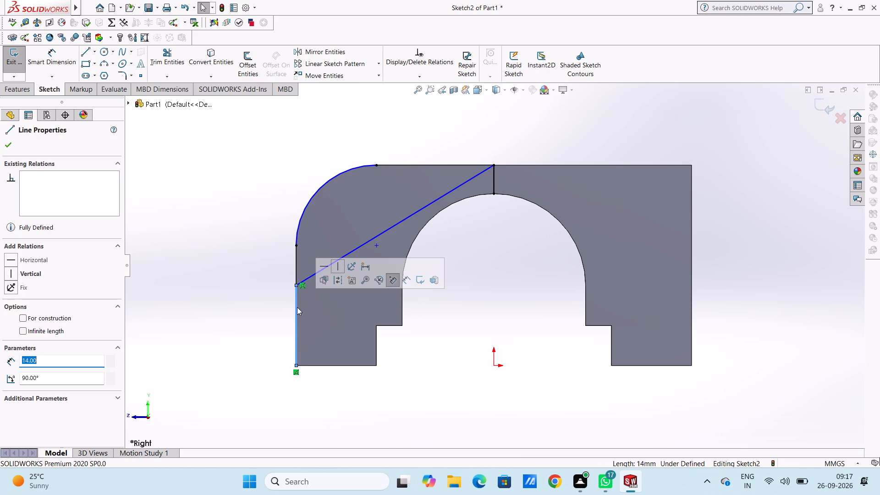
{"action": "key", "text": "Delete"}
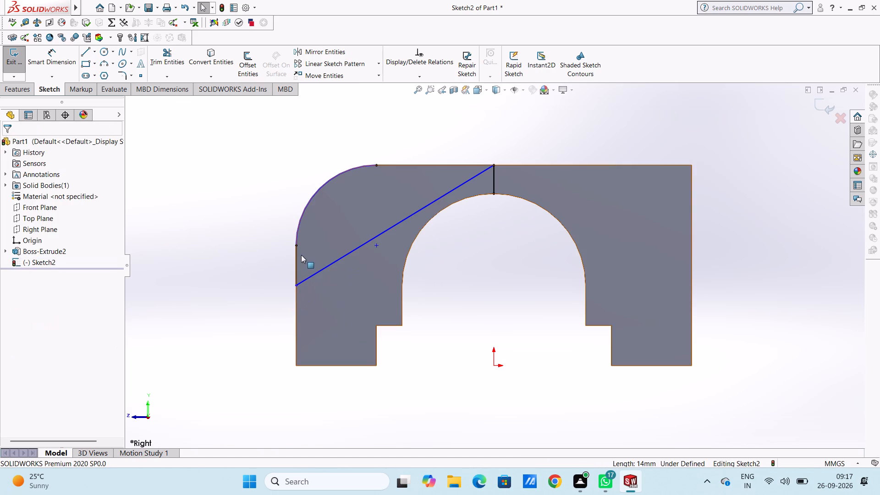
{"action": "left_click", "coordinate": [495, 187]}
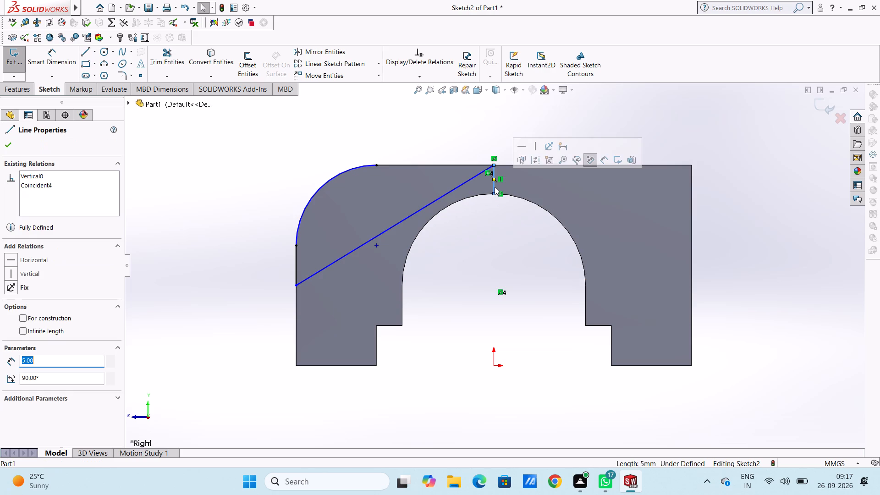
{"action": "key", "text": "Delete"}
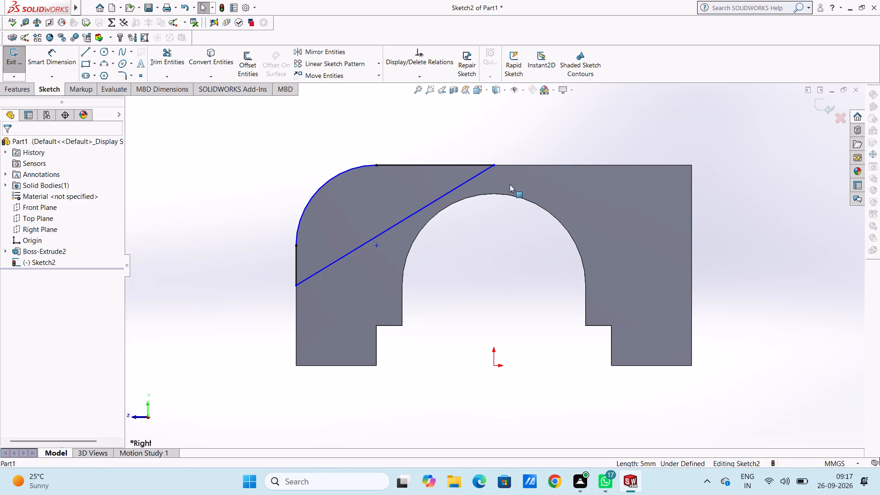
Dimension the corner arc's radius, the short vertical line on the left edge and the diagonal line's length.
{"action": "left_click", "coordinate": [65, 48]}
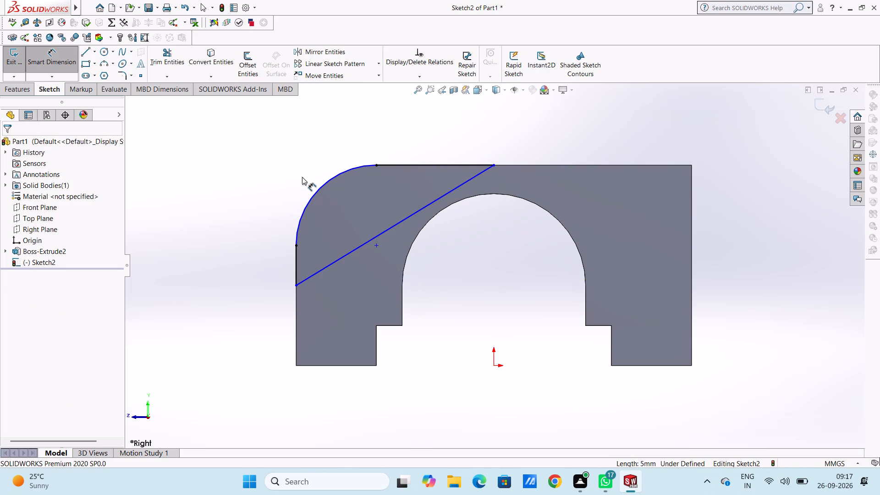
{"action": "left_click", "coordinate": [316, 190]}
{"action": "left_click", "coordinate": [262, 152]}
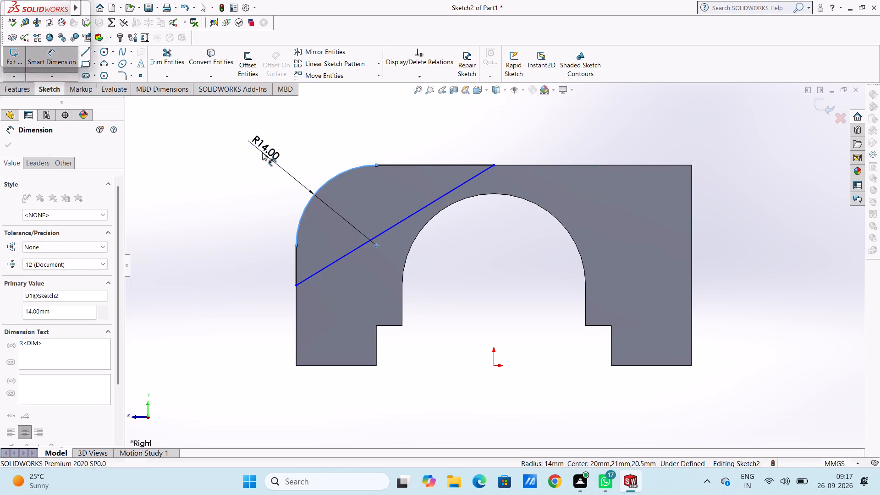
{"action": "left_click", "coordinate": [221, 138]}
{"action": "left_click", "coordinate": [208, 170]}
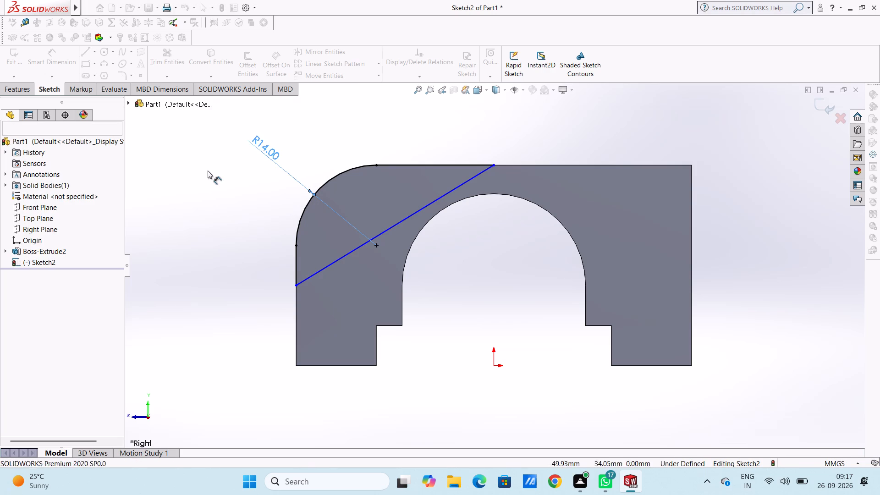
{"action": "left_click", "coordinate": [297, 266]}
{"action": "left_click", "coordinate": [223, 283]}
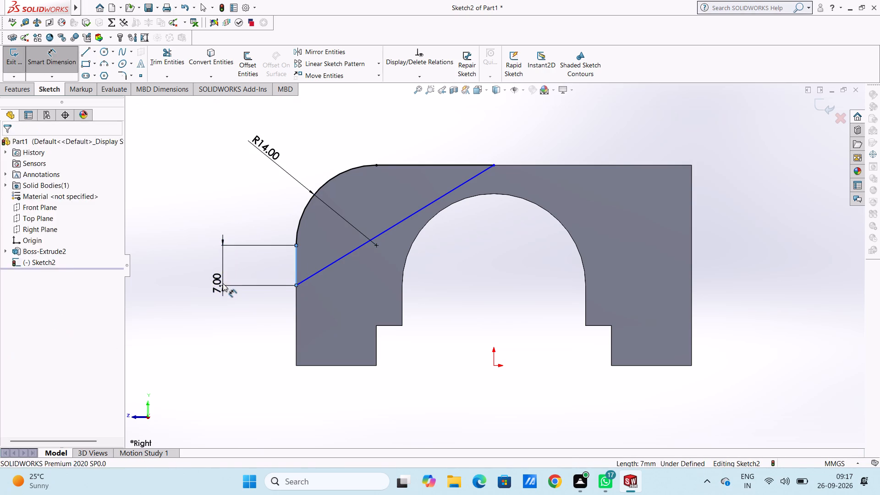
{"action": "left_click", "coordinate": [180, 271]}
{"action": "left_click", "coordinate": [193, 232]}
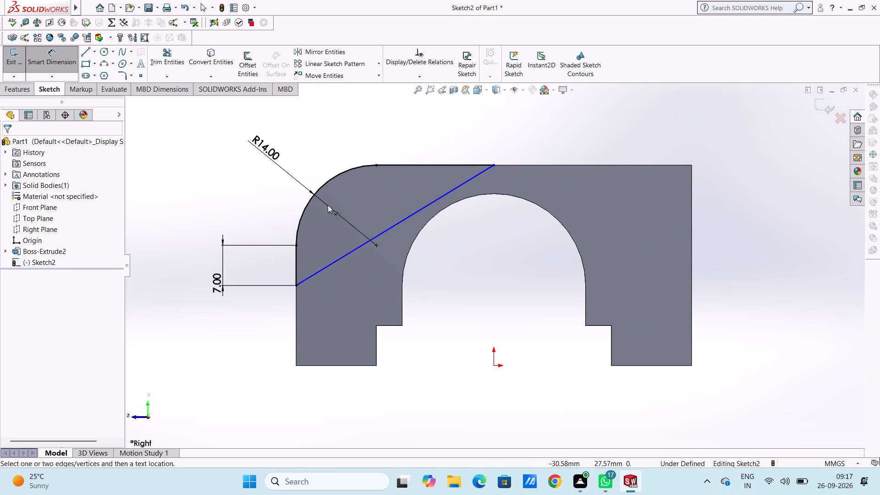
{"action": "left_click", "coordinate": [468, 181]}
{"action": "left_click", "coordinate": [484, 241]}
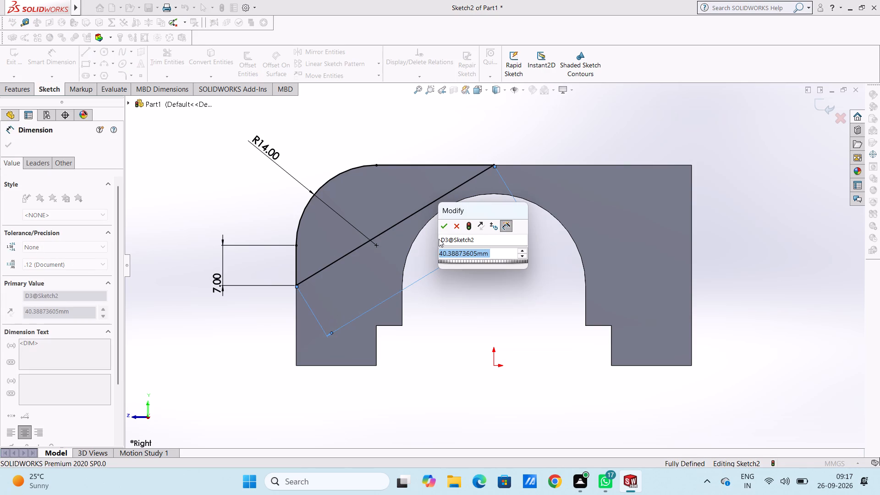
{"action": "left_click", "coordinate": [441, 228]}
{"action": "left_click", "coordinate": [444, 236]}
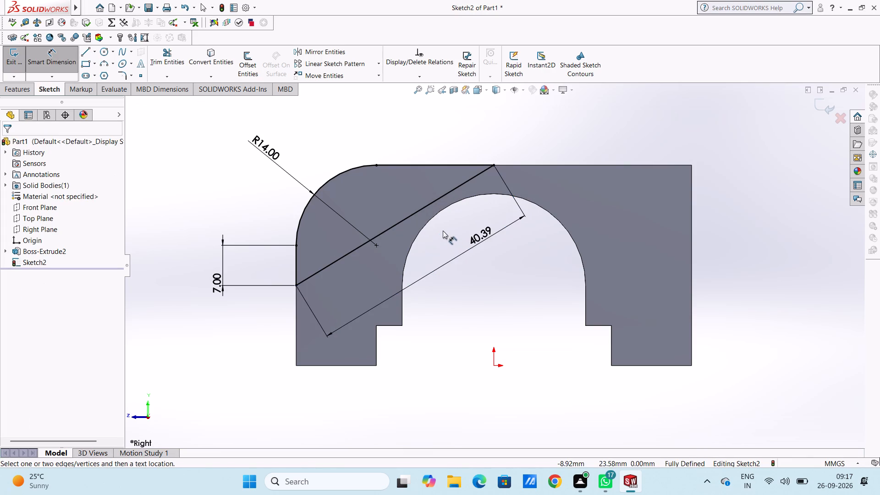
Cut-extrude the closed corner profile blind to a depth of 14 mm into the block.
{"action": "scroll", "coordinate": [443, 231], "scroll_direction": "up", "scroll_amount": 4}
{"action": "middle_click_drag", "start_coordinate": [355, 204], "coordinate": [416, 234]}
{"action": "middle_click", "coordinate": [416, 234]}
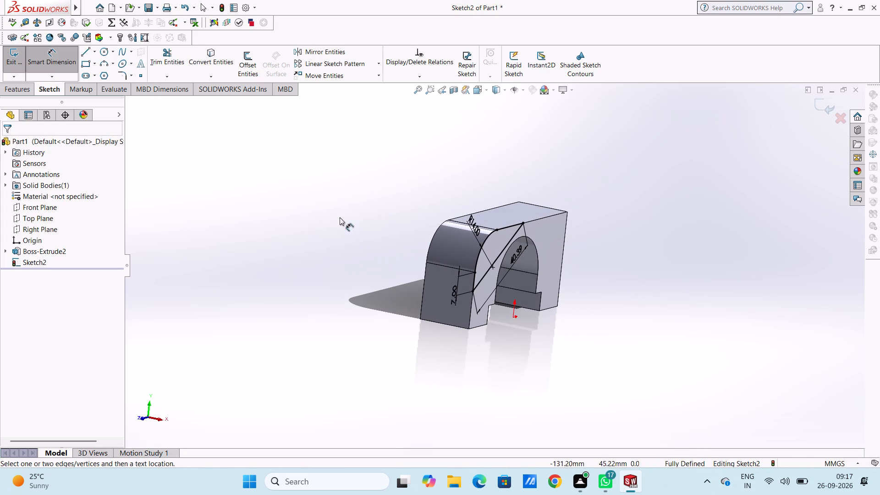
{"action": "left_click", "coordinate": [18, 89]}
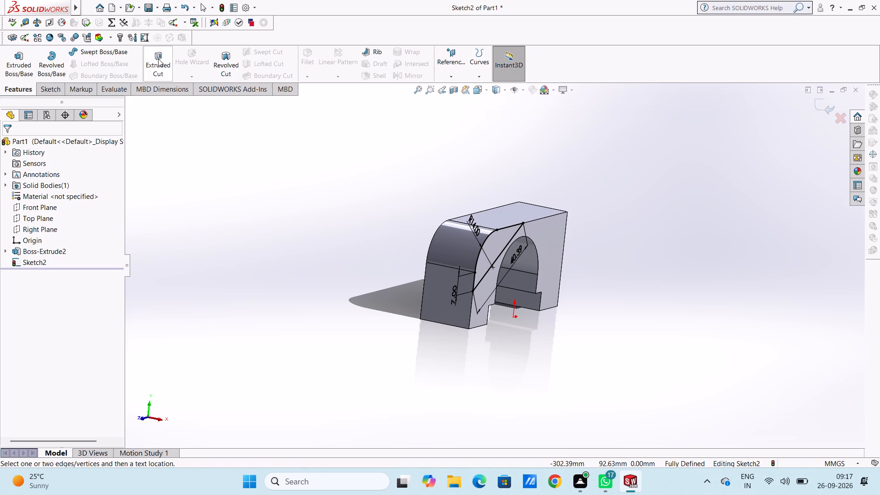
{"action": "left_click", "coordinate": [159, 57]}
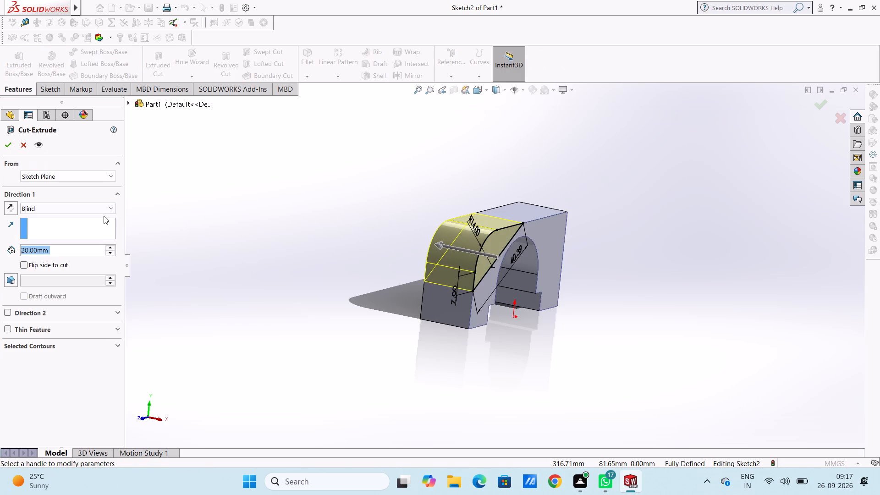
{"action": "type", "text": "14"}
{"action": "key", "text": "Return"}
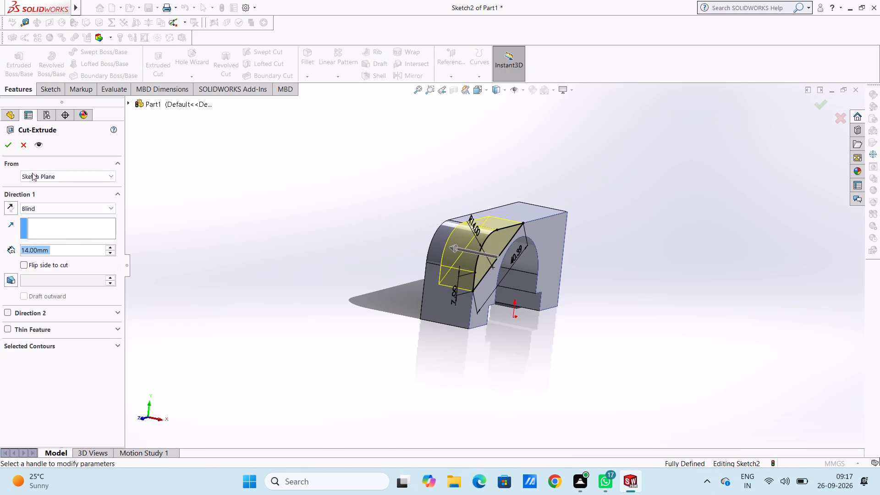
{"action": "left_click", "coordinate": [5, 143]}
{"action": "left_click", "coordinate": [261, 232]}
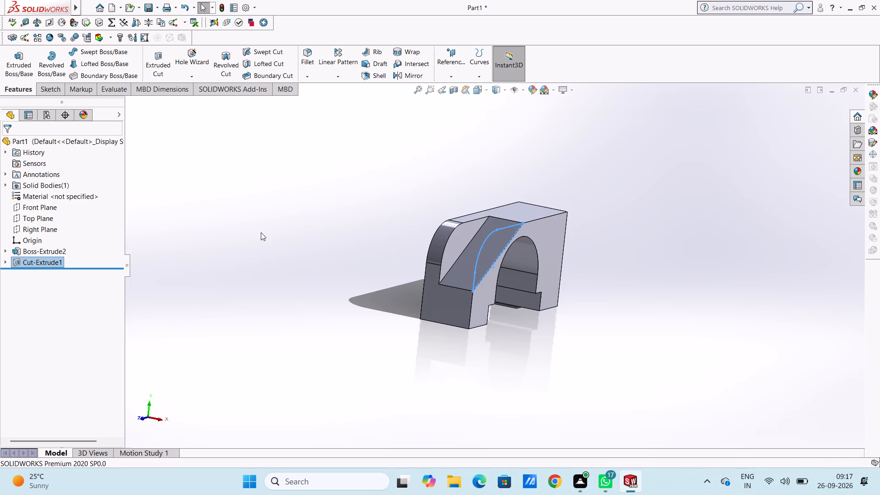
Examine the diagonal corner cut and the arched opening from several sides.
{"action": "middle_click_drag", "start_coordinate": [308, 214], "coordinate": [267, 217]}
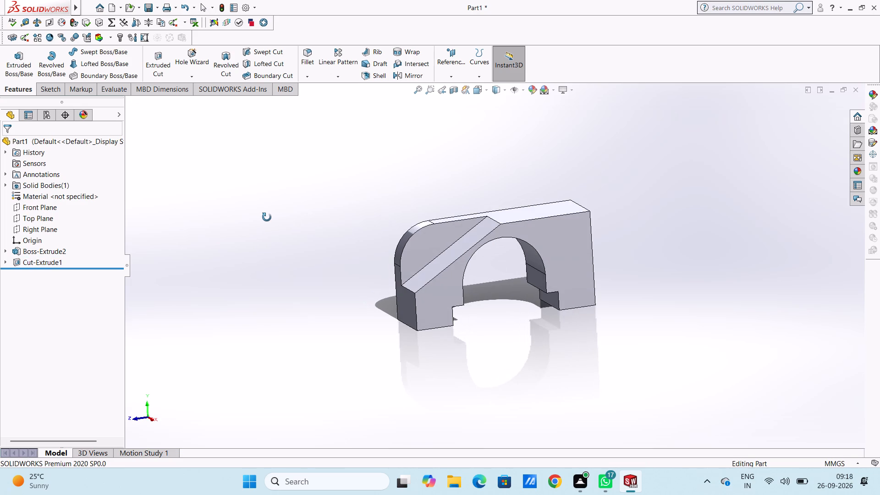
{"action": "middle_click_drag", "start_coordinate": [267, 217], "coordinate": [308, 220]}
{"action": "middle_click_drag", "start_coordinate": [363, 267], "coordinate": [293, 250]}
{"action": "scroll", "coordinate": [361, 267], "scroll_direction": "down", "scroll_amount": 1}
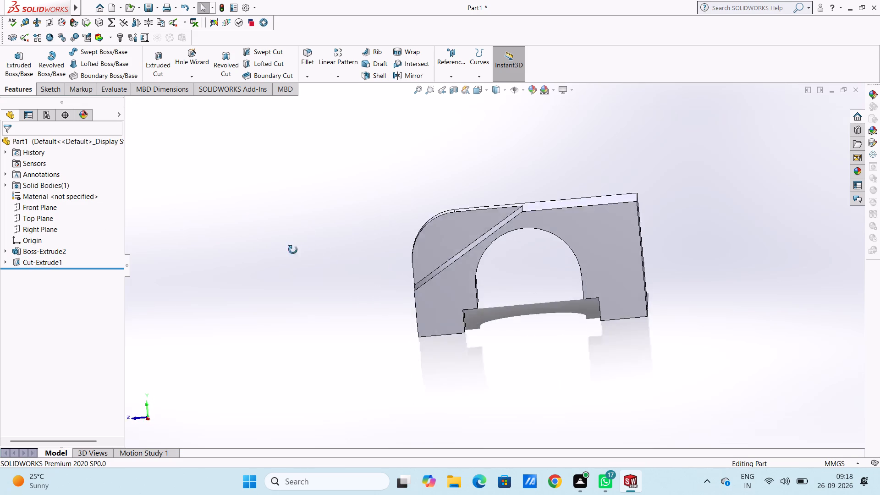
{"action": "middle_click_drag", "start_coordinate": [293, 250], "coordinate": [381, 313]}
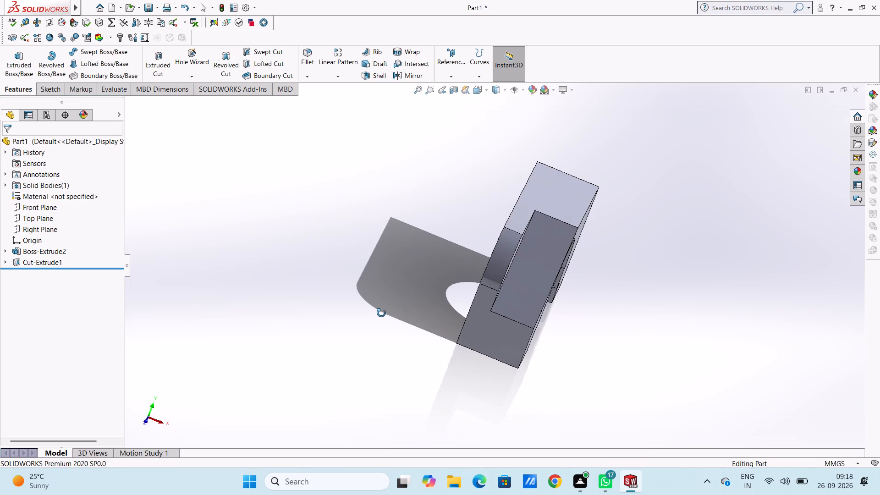
{"action": "middle_click_drag", "start_coordinate": [381, 313], "coordinate": [375, 310]}
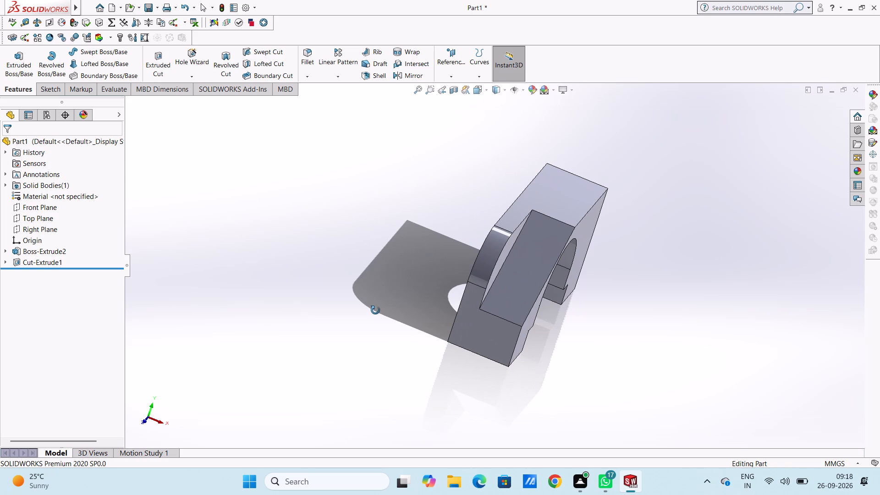
{"action": "middle_click_drag", "start_coordinate": [375, 310], "coordinate": [358, 297]}
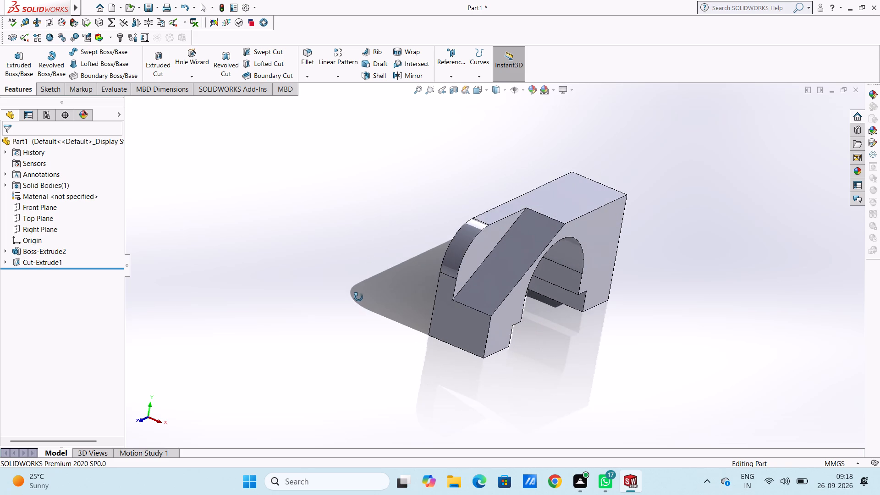
{"action": "middle_click_drag", "start_coordinate": [358, 297], "coordinate": [347, 287]}
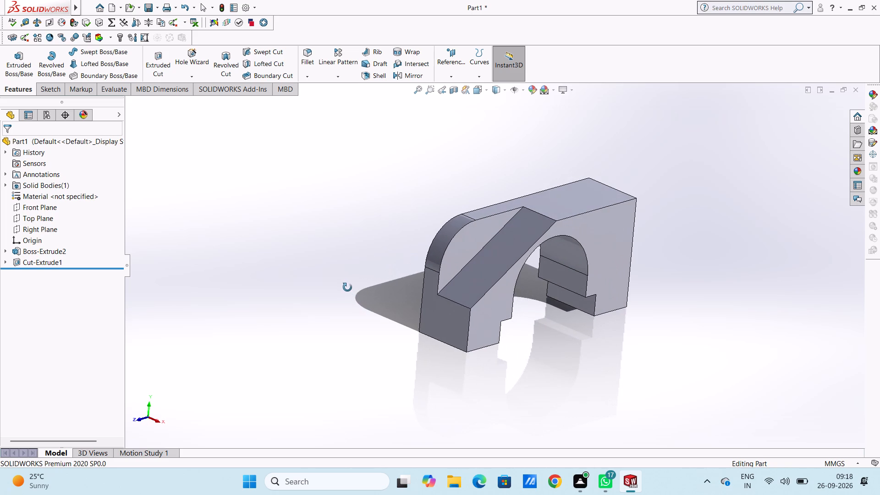
{"action": "middle_click_drag", "start_coordinate": [347, 287], "coordinate": [362, 286]}
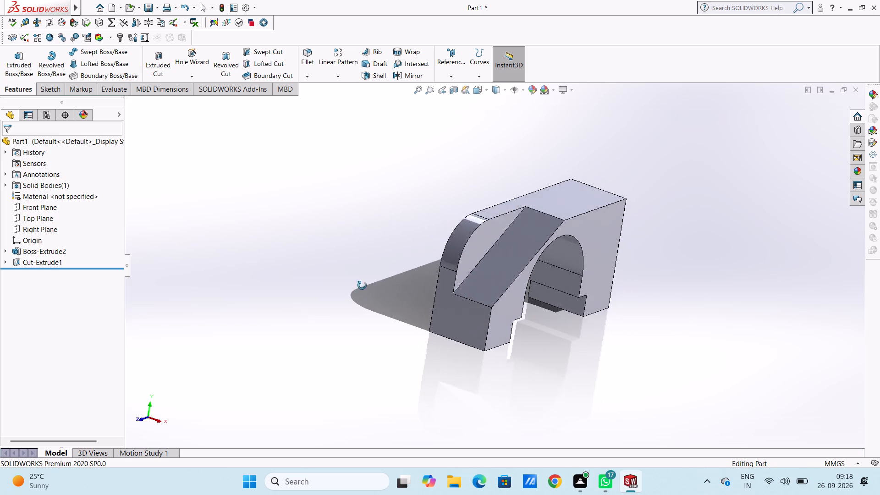
{"action": "middle_click_drag", "start_coordinate": [362, 286], "coordinate": [319, 250]}
Start a sketch on the large arched face and trace the opening's semicircle with a three-point arc of 16 mm radius.
{"action": "key", "text": "ctrl+4"}
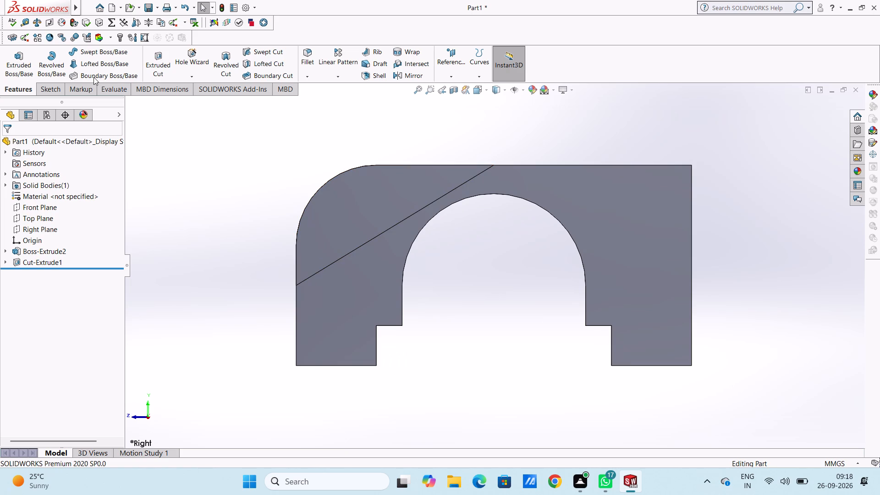
{"action": "left_click", "coordinate": [635, 227]}
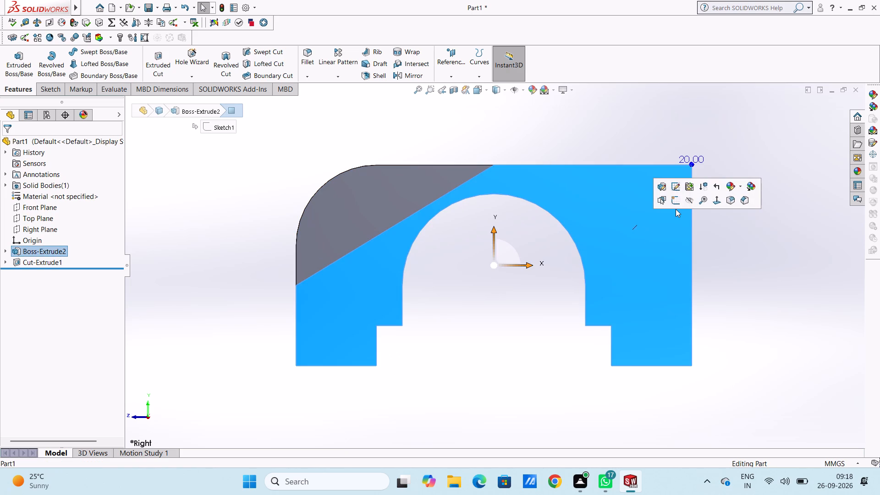
{"action": "left_click", "coordinate": [674, 208]}
{"action": "left_click", "coordinate": [601, 121]}
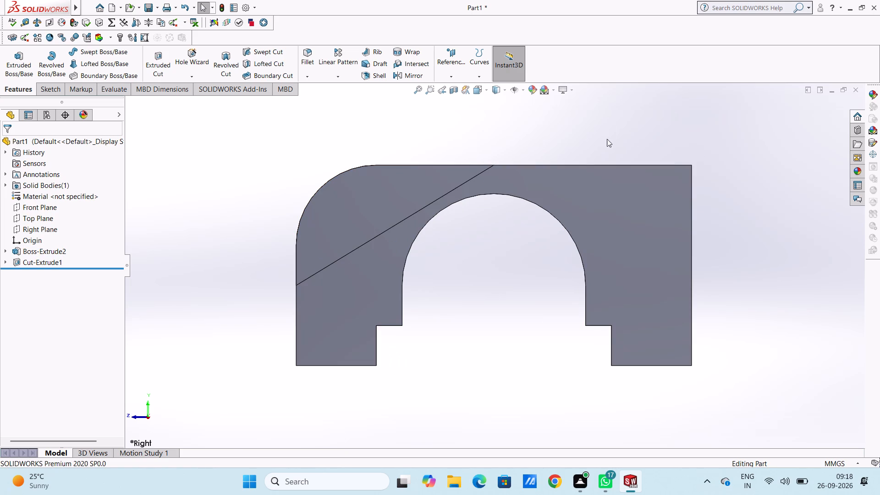
{"action": "left_click", "coordinate": [629, 254]}
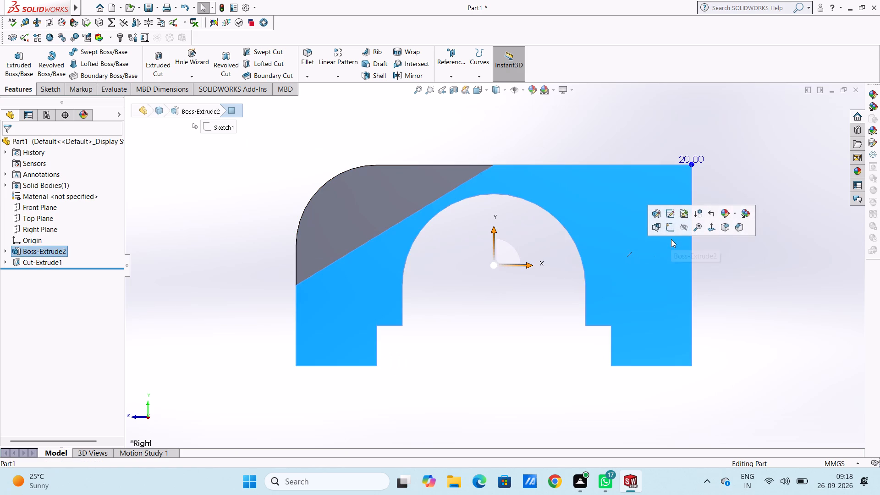
{"action": "left_click", "coordinate": [668, 230]}
{"action": "left_click", "coordinate": [600, 116]}
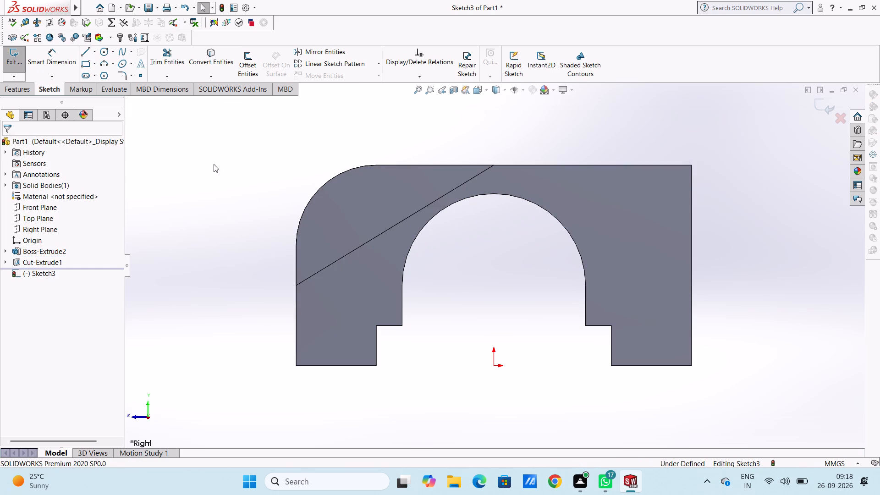
{"action": "left_click", "coordinate": [104, 61]}
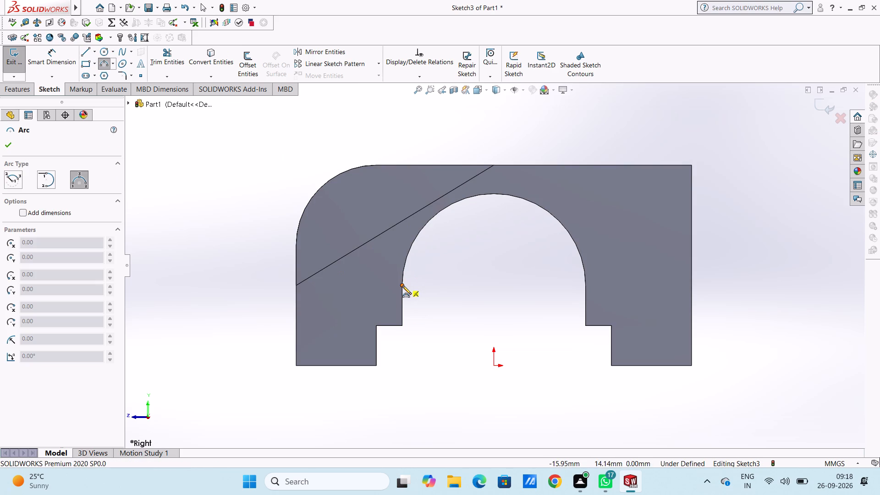
{"action": "left_click", "coordinate": [402, 286]}
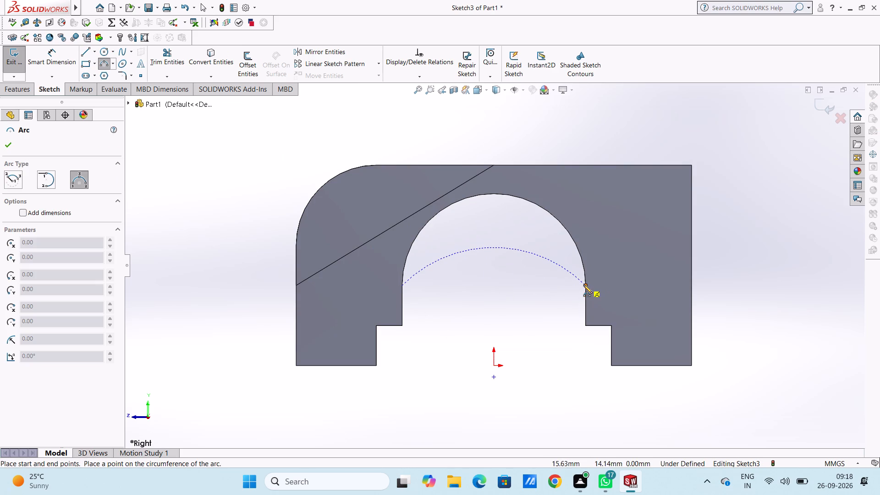
{"action": "left_click", "coordinate": [585, 286]}
{"action": "left_click", "coordinate": [573, 242]}
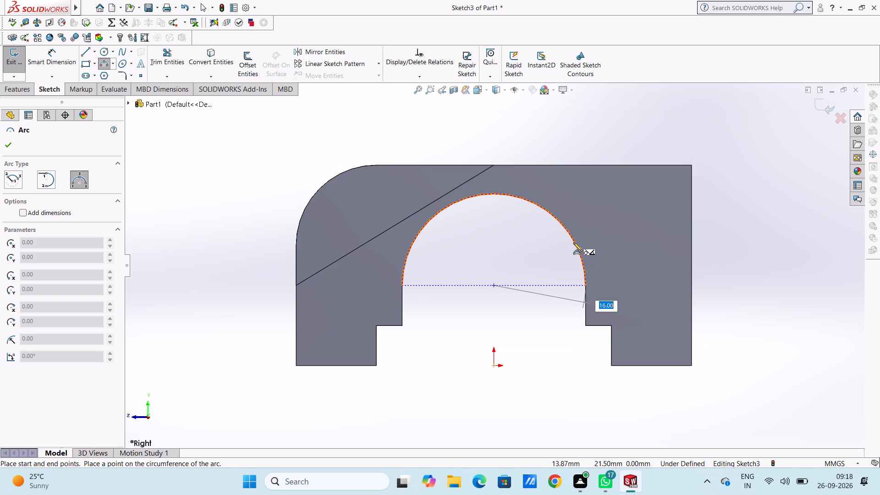
Trace the opening's left stepped side with lines from the arc end: 7 mm down, outward along the step, and 7 mm down.
{"action": "left_click", "coordinate": [89, 54]}
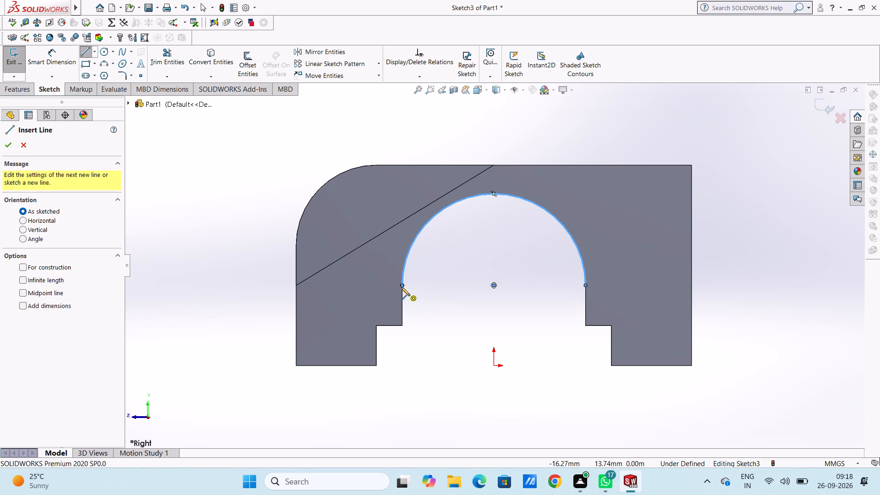
{"action": "left_click", "coordinate": [402, 285]}
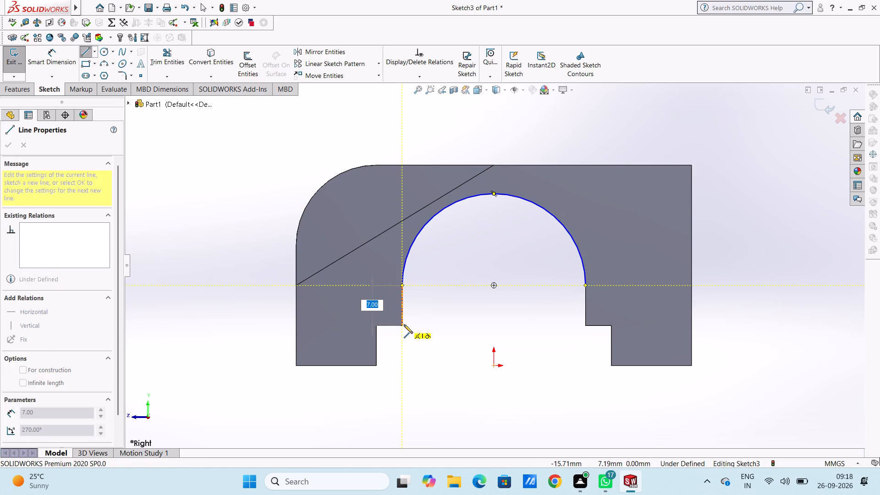
{"action": "left_click", "coordinate": [403, 326]}
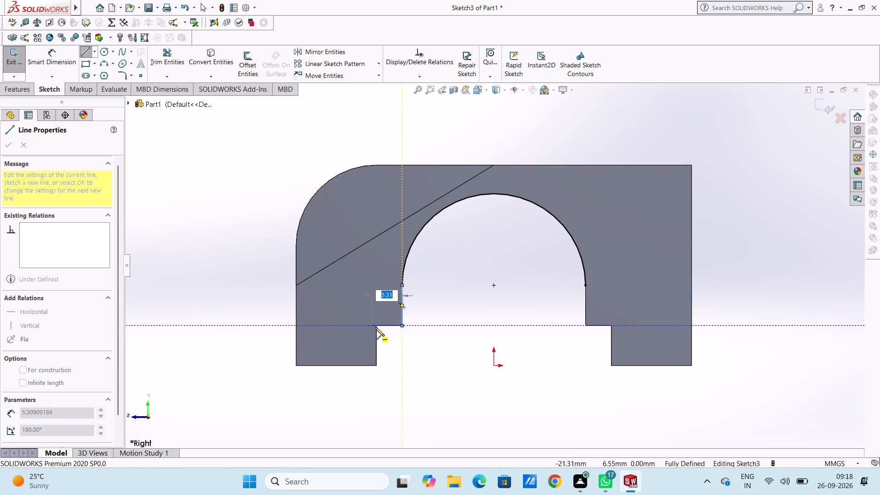
{"action": "left_click", "coordinate": [376, 325]}
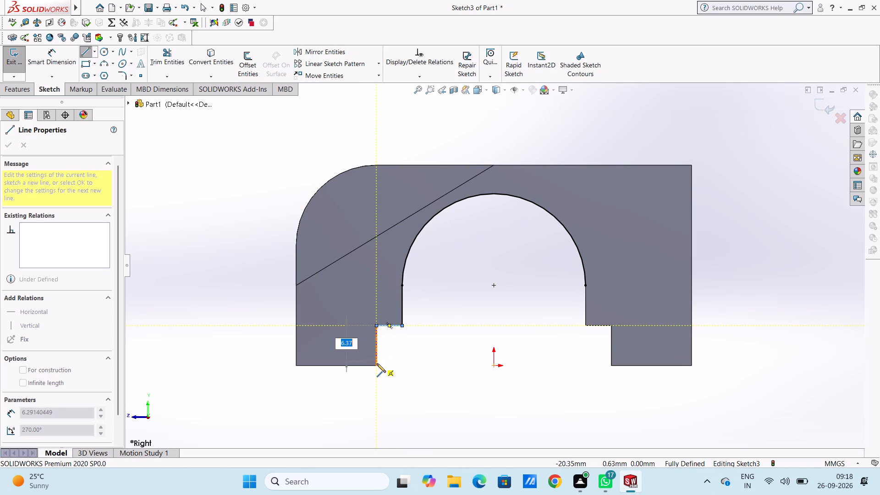
{"action": "left_click", "coordinate": [377, 367]}
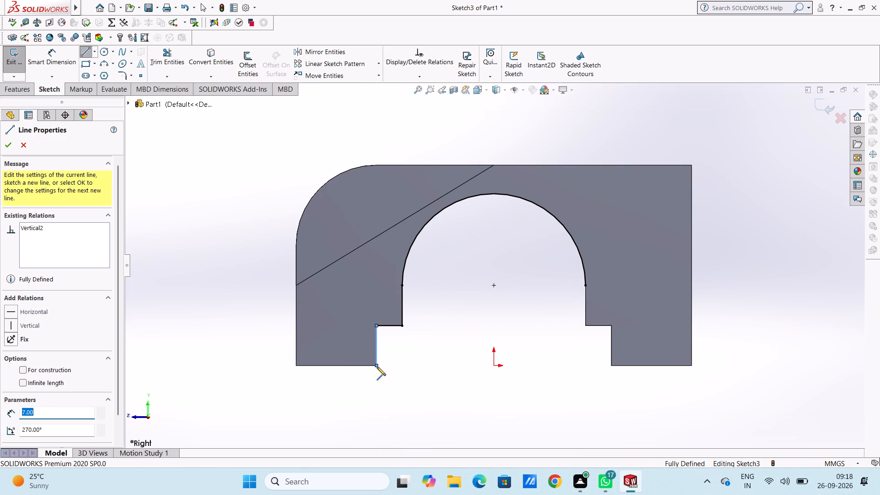
{"action": "key", "text": "Escape"}
{"action": "key", "text": "Escape"}
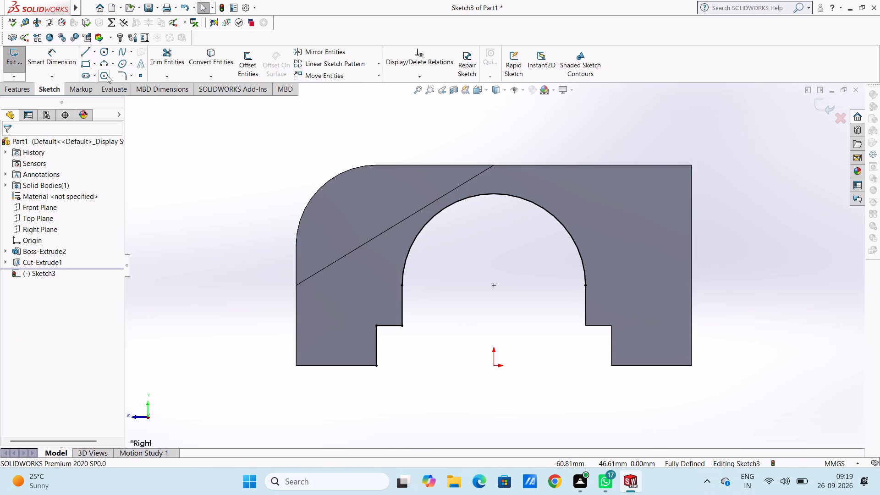
Trace the opening's right stepped side with lines from the arc end: 7 mm down, outward along the step, and 7 mm down.
{"action": "left_click", "coordinate": [88, 49]}
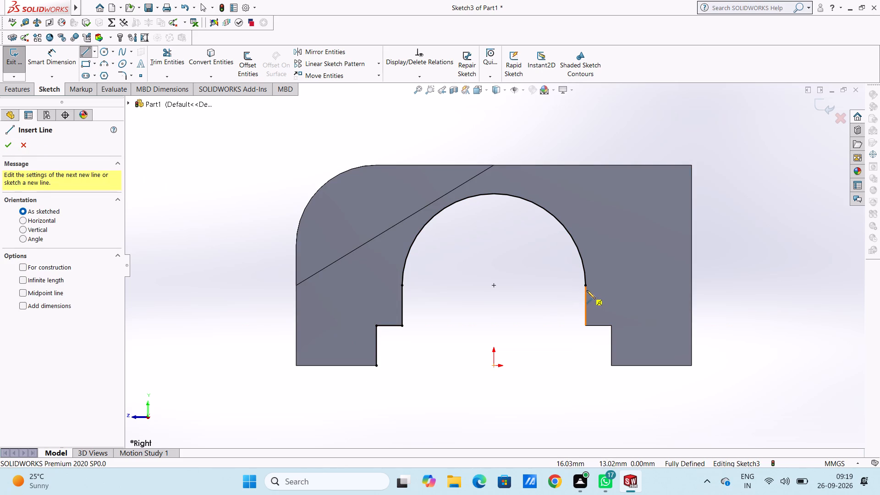
{"action": "left_click", "coordinate": [584, 287]}
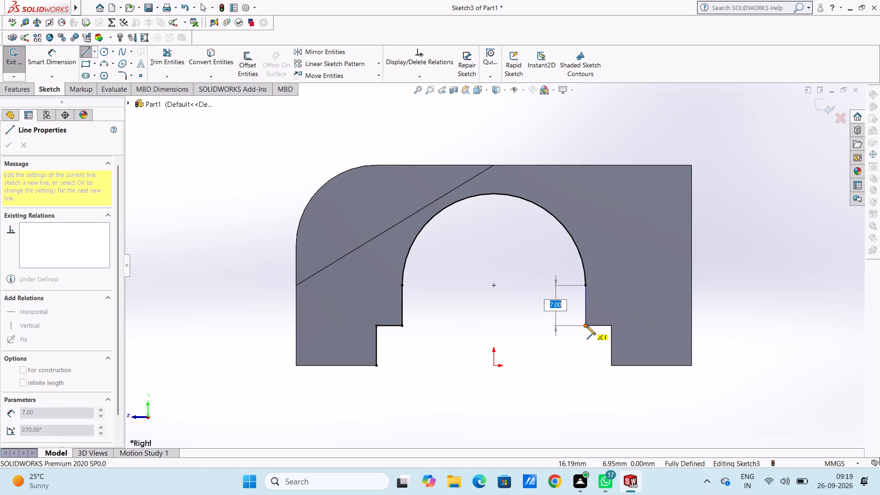
{"action": "left_click", "coordinate": [587, 326]}
{"action": "left_click", "coordinate": [612, 327]}
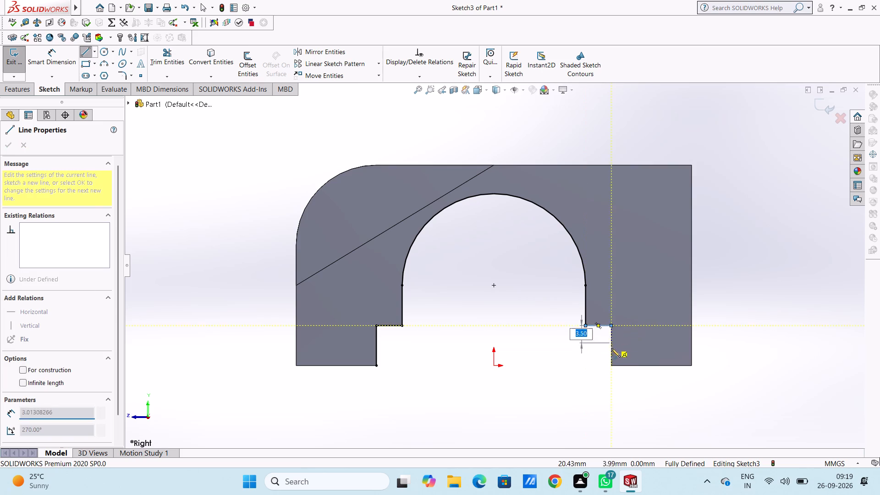
{"action": "left_click", "coordinate": [612, 368]}
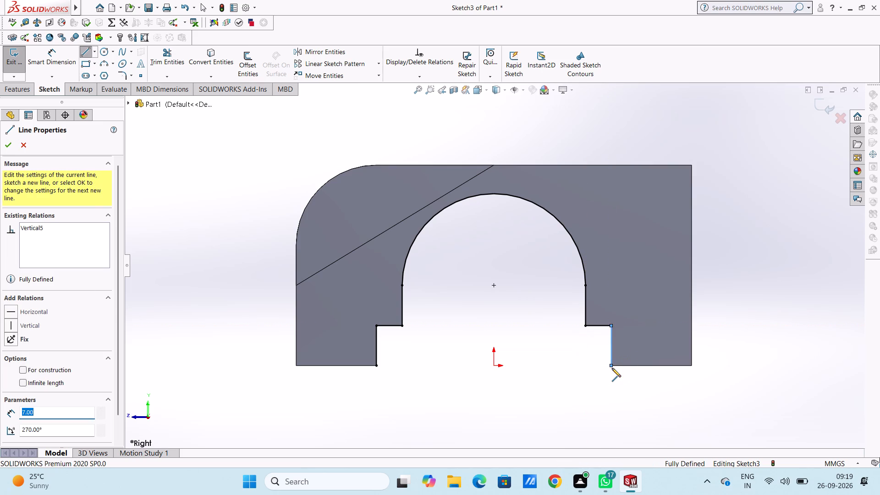
{"action": "key", "text": "Escape"}
{"action": "key", "text": "Escape"}
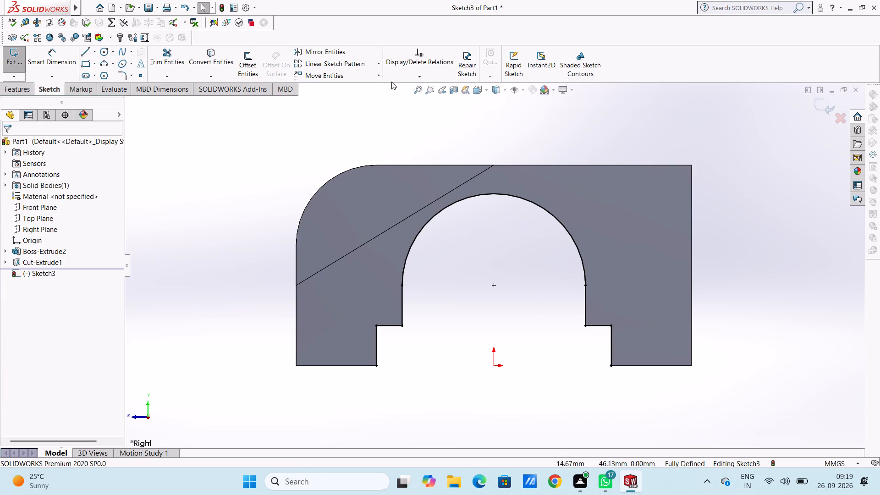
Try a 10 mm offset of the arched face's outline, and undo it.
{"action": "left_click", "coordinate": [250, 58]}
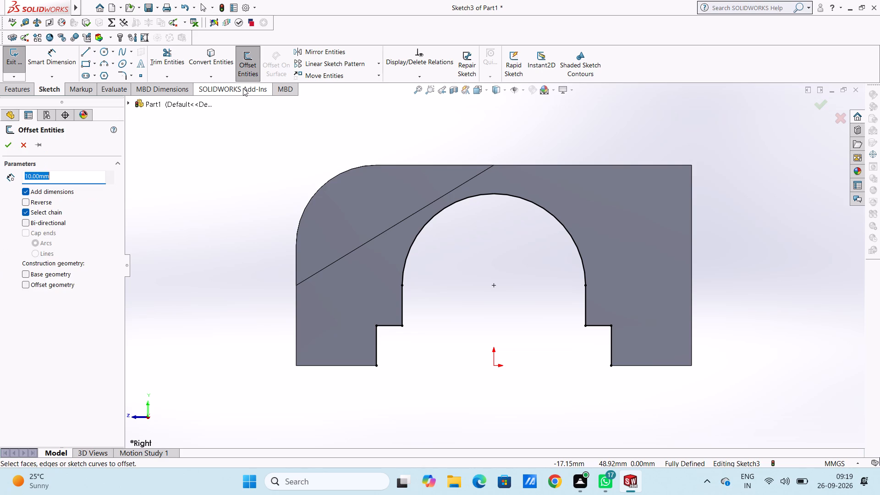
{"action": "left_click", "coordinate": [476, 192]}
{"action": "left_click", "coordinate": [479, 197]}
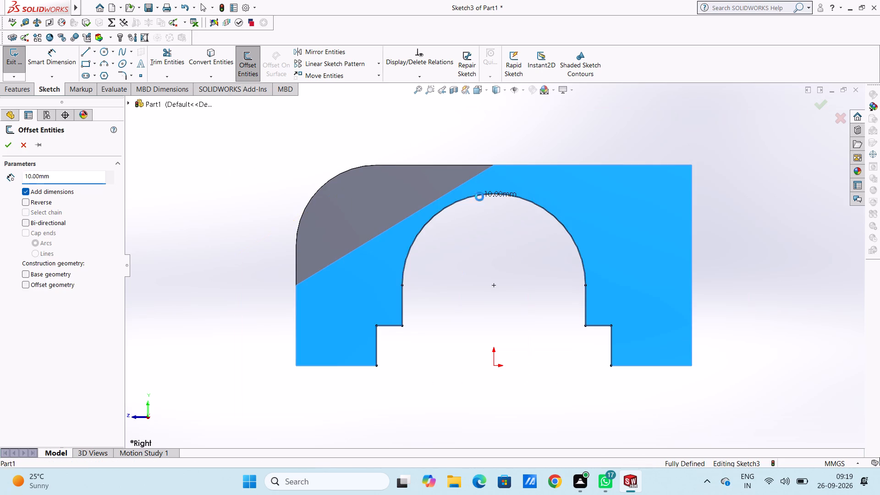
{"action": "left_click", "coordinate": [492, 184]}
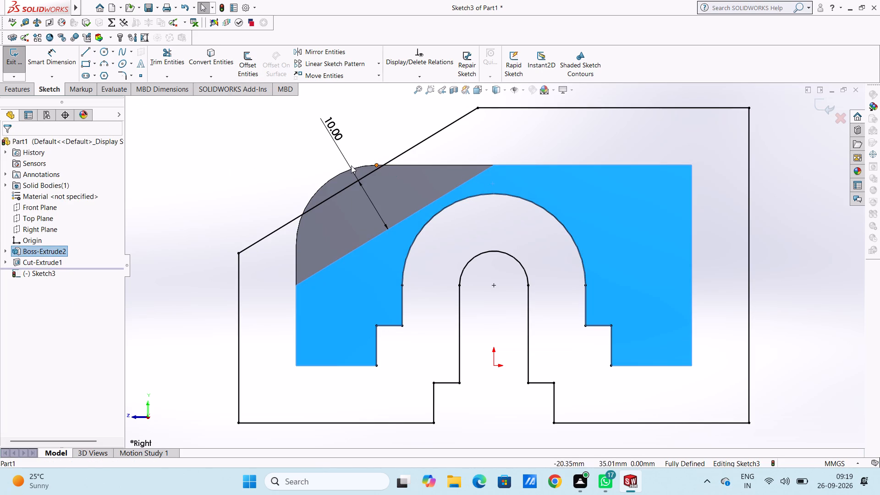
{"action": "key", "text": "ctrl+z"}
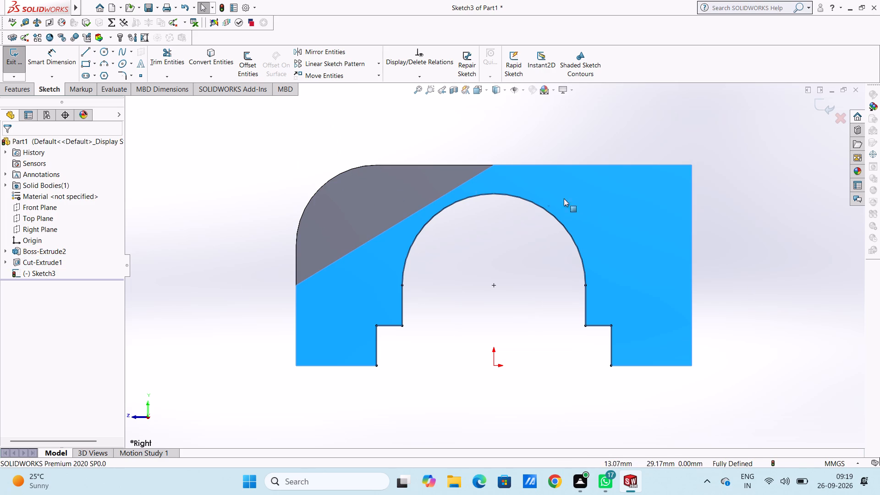
Offset the traced opening profile, its arc and all six stepped side lines, 2 mm outward into the block's face.
{"action": "left_click", "coordinate": [535, 203]}
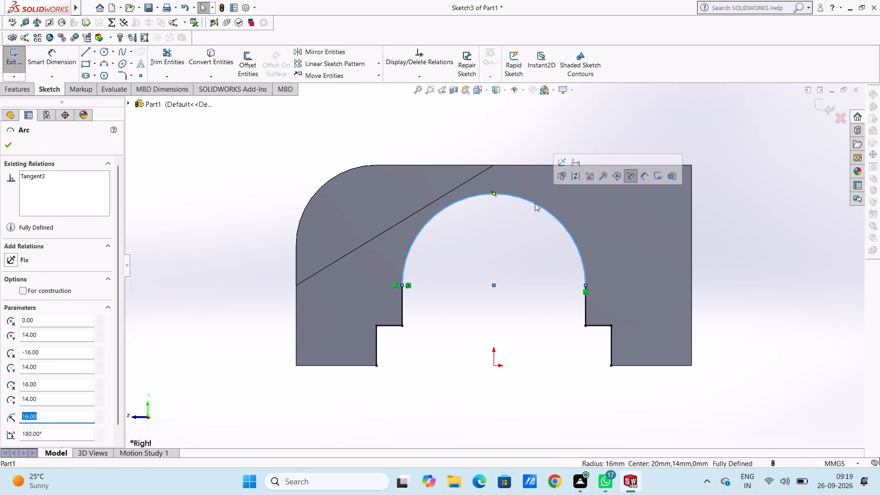
{"action": "left_click", "coordinate": [217, 149]}
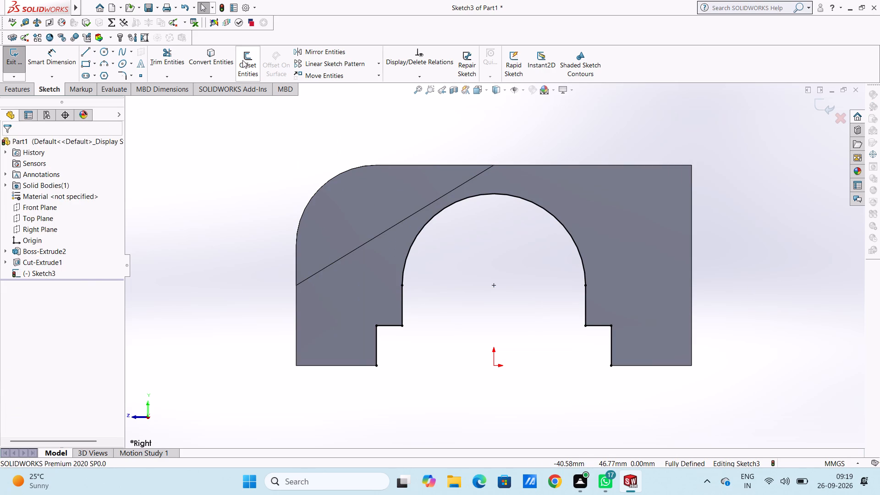
{"action": "left_click", "coordinate": [242, 60]}
{"action": "left_click", "coordinate": [456, 203]}
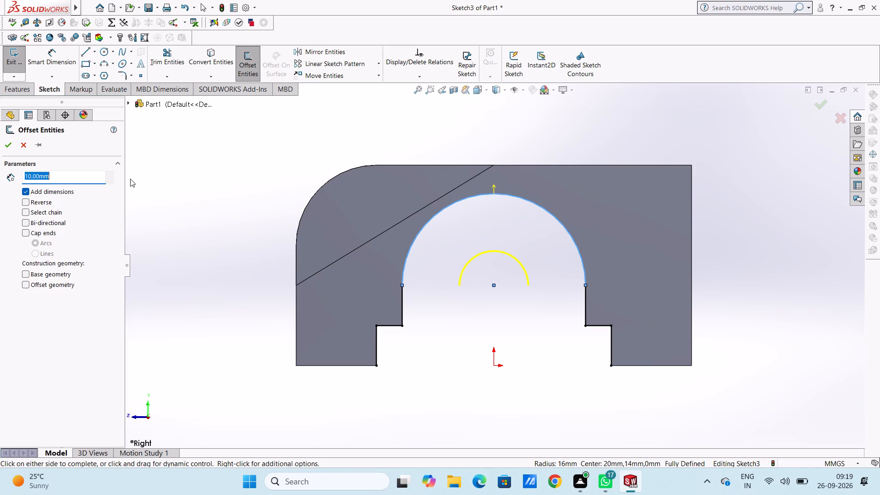
{"action": "key", "text": "2"}
{"action": "key", "text": "Return"}
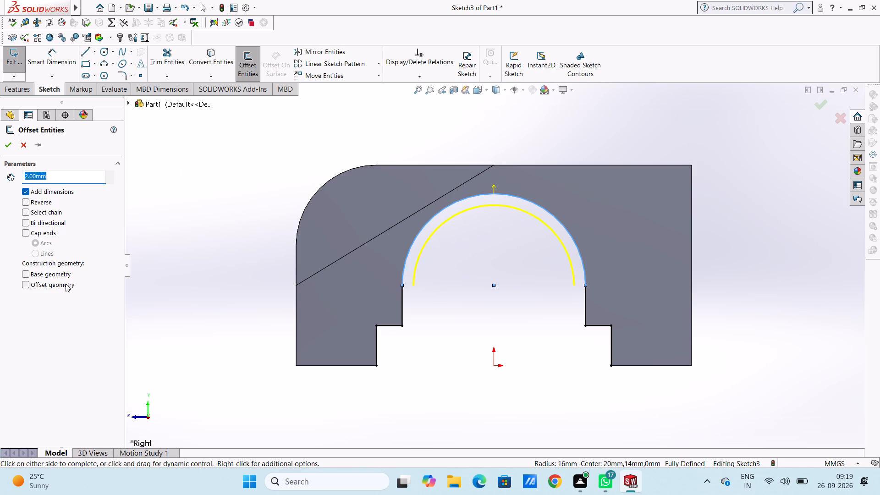
{"action": "left_click", "coordinate": [25, 200]}
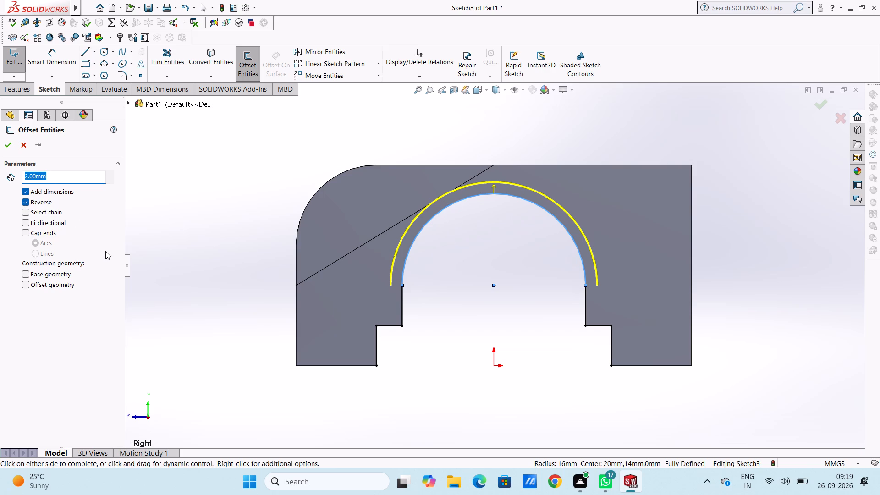
{"action": "middle_click", "coordinate": [377, 114]}
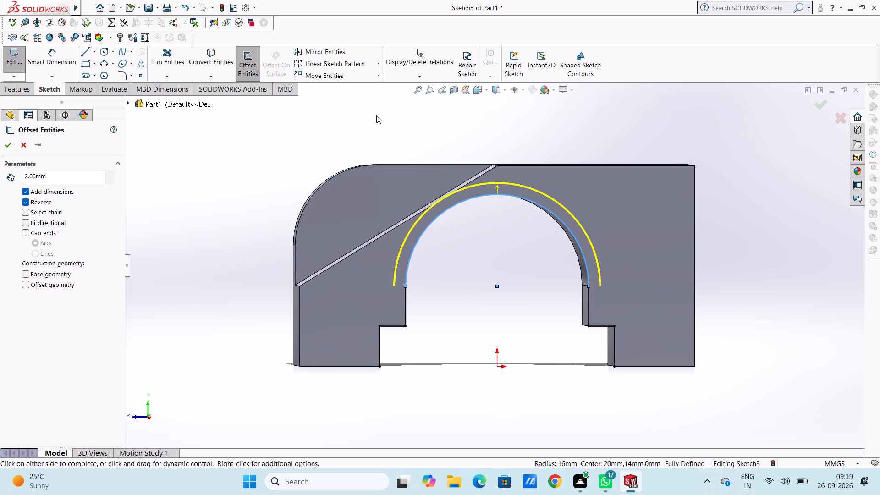
{"action": "left_click", "coordinate": [406, 306]}
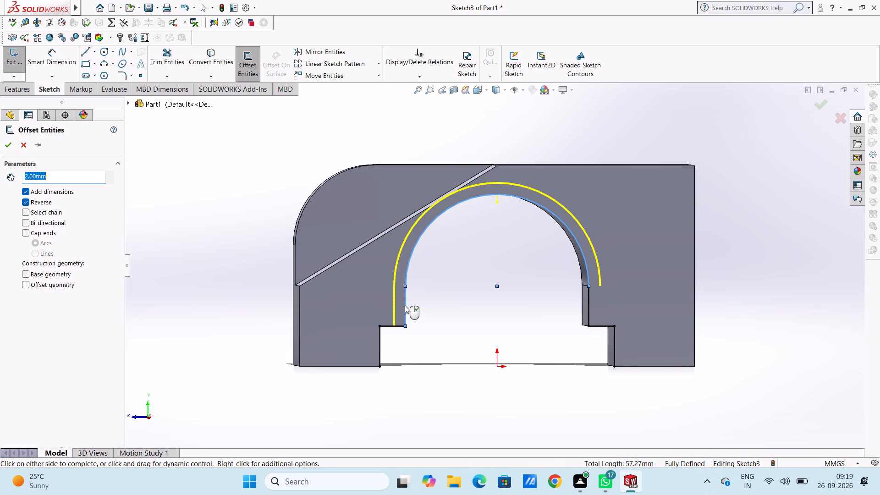
{"action": "left_click", "coordinate": [389, 324]}
{"action": "left_click", "coordinate": [379, 342]}
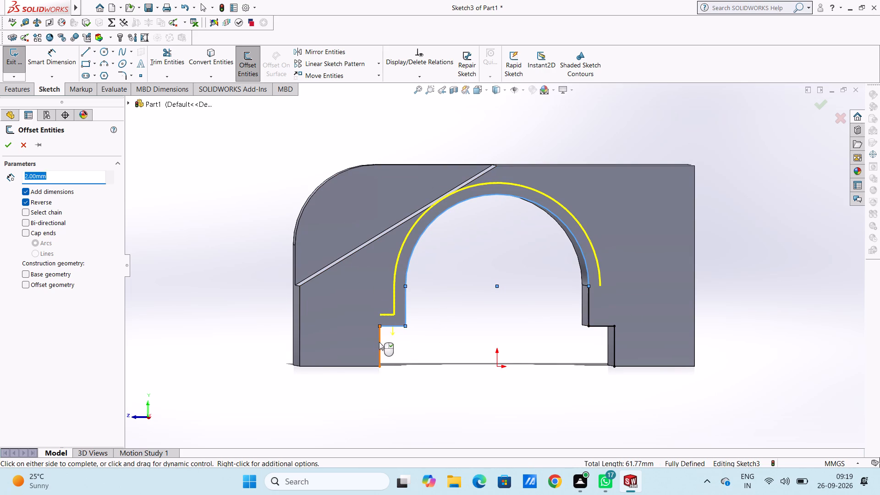
{"action": "left_click", "coordinate": [587, 307]}
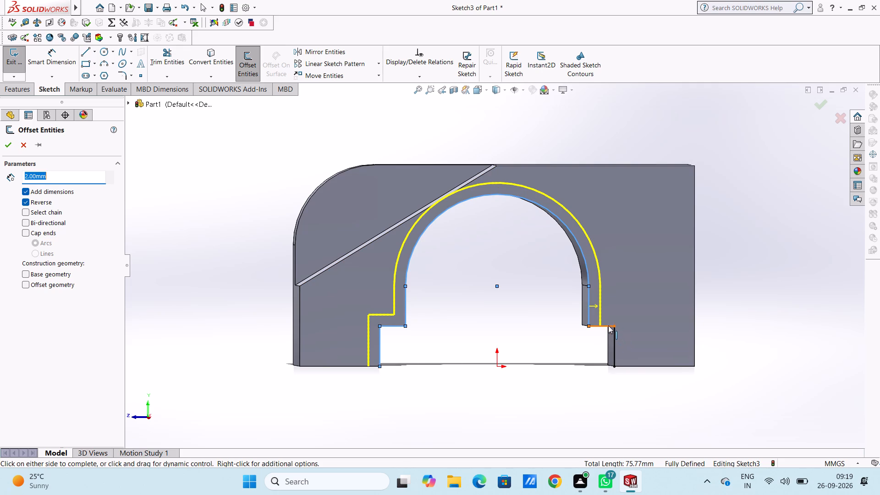
{"action": "left_click", "coordinate": [608, 325]}
{"action": "left_click", "coordinate": [613, 339]}
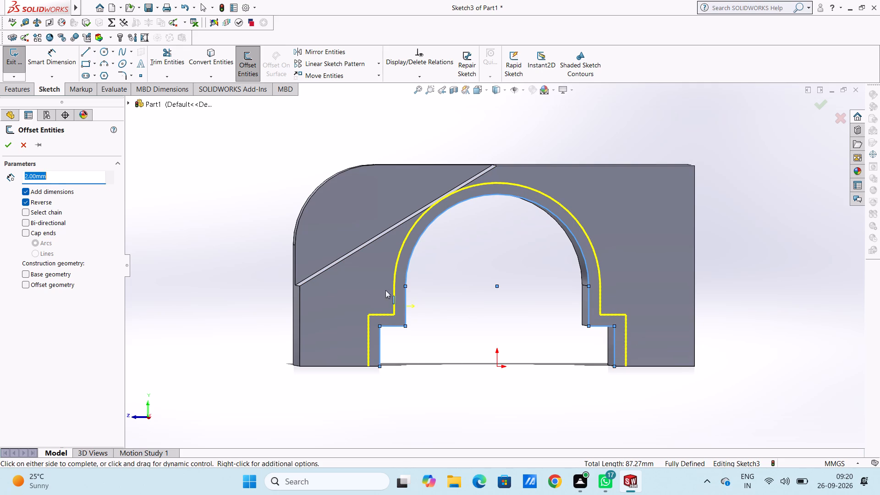
{"action": "left_click", "coordinate": [7, 144]}
{"action": "left_click", "coordinate": [187, 198]}
Close both bottom ends of the offset band with 2 mm horizontal lines between the inner and outer profiles.
{"action": "scroll", "coordinate": [215, 194], "scroll_direction": "up", "scroll_amount": 2}
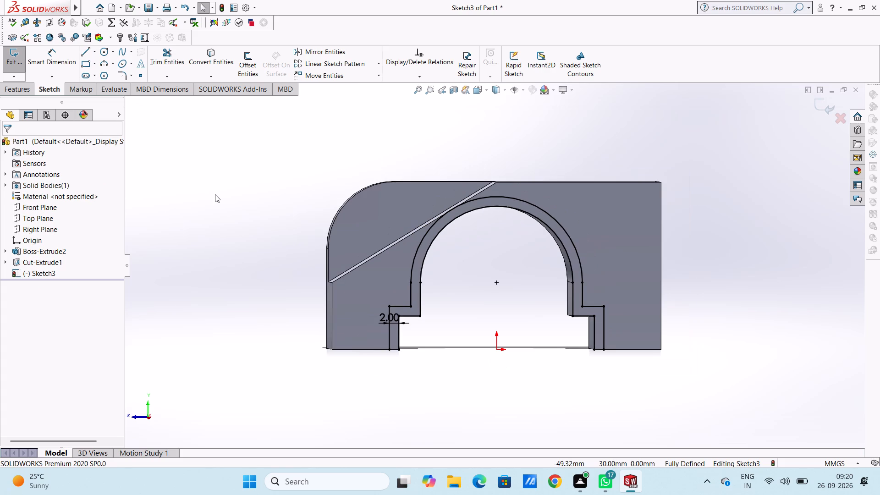
{"action": "key", "text": "ctrl+4"}
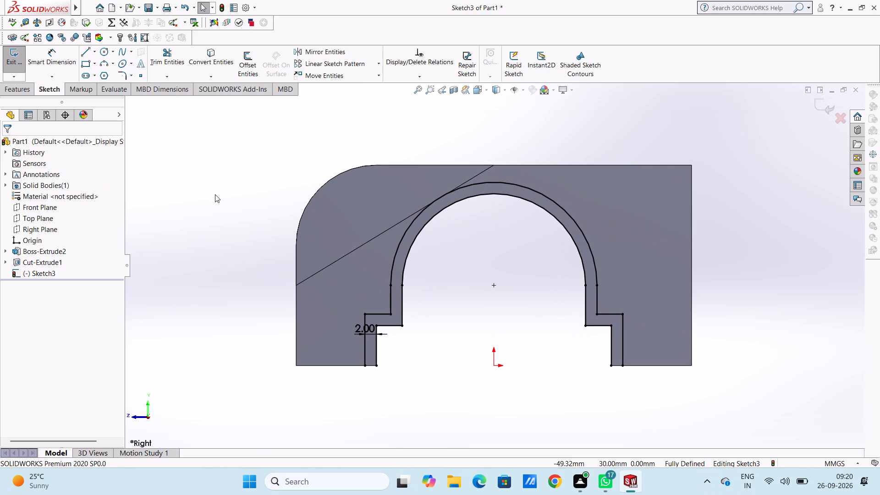
{"action": "left_click", "coordinate": [88, 55]}
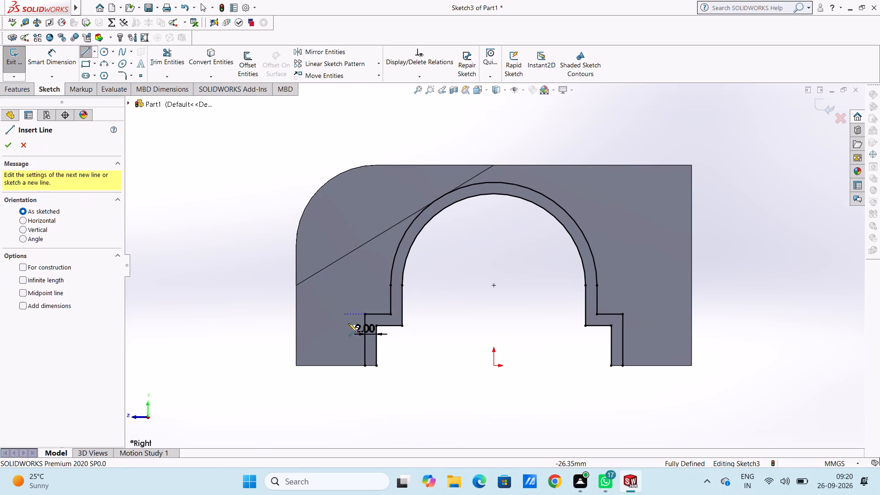
{"action": "left_click", "coordinate": [366, 367]}
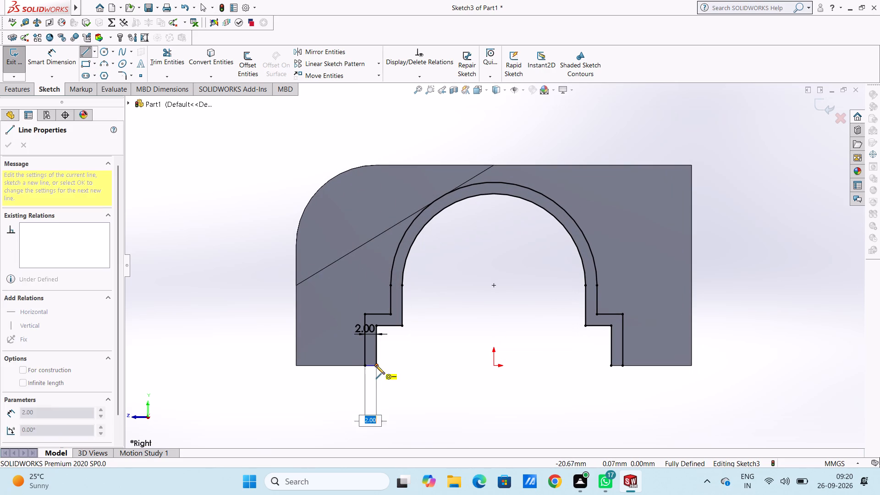
{"action": "left_click", "coordinate": [376, 365]}
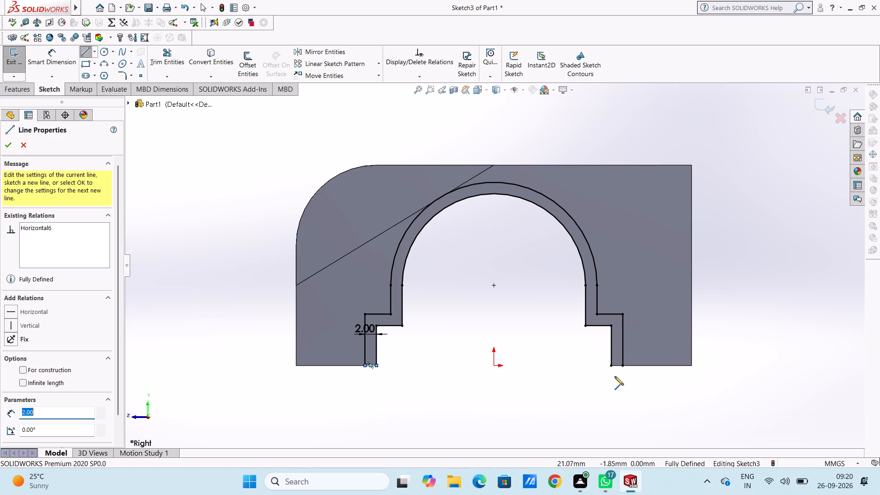
{"action": "left_click", "coordinate": [611, 367]}
{"action": "left_click", "coordinate": [622, 366]}
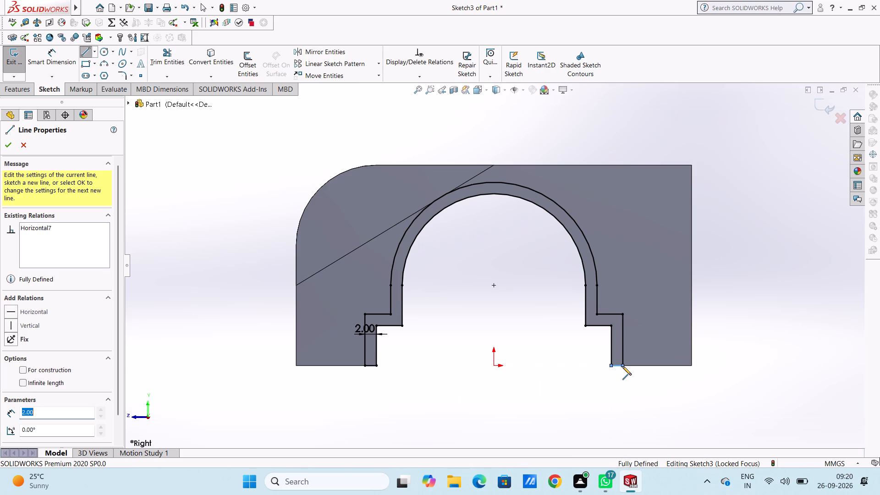
{"action": "key", "text": "Escape"}
{"action": "key", "text": "Escape"}
{"action": "key", "text": "Escape"}
Extrude the closed band as a blind boss 68 mm deep in the reversed direction, back through the block, merged with the body.
{"action": "scroll", "coordinate": [621, 367], "scroll_direction": "up", "scroll_amount": 4}
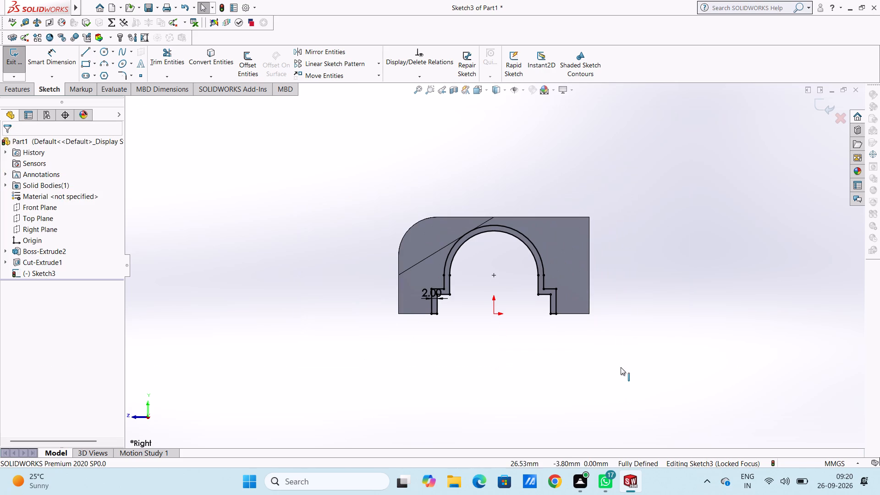
{"action": "middle_click_drag", "start_coordinate": [294, 229], "coordinate": [331, 286]}
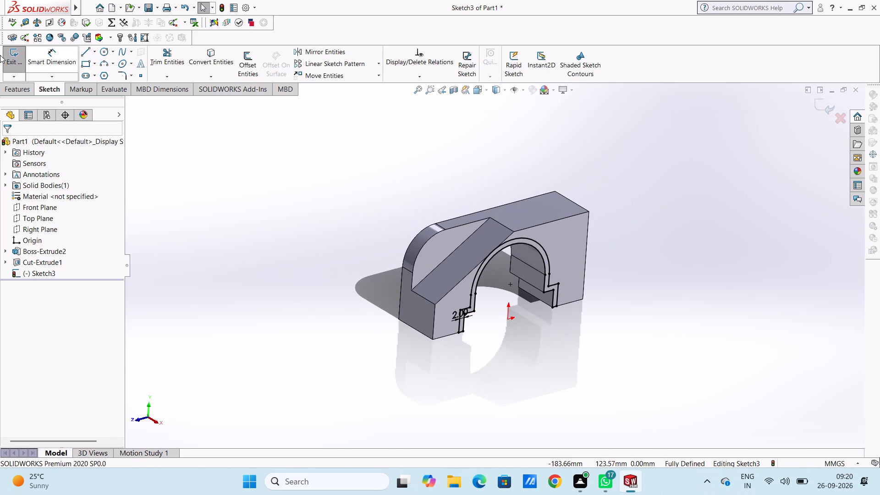
{"action": "left_click", "coordinate": [20, 94]}
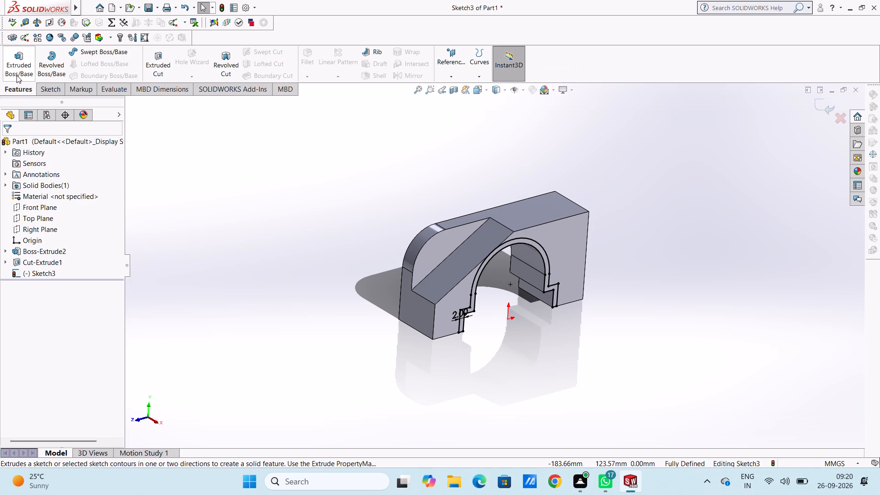
{"action": "left_click", "coordinate": [16, 74]}
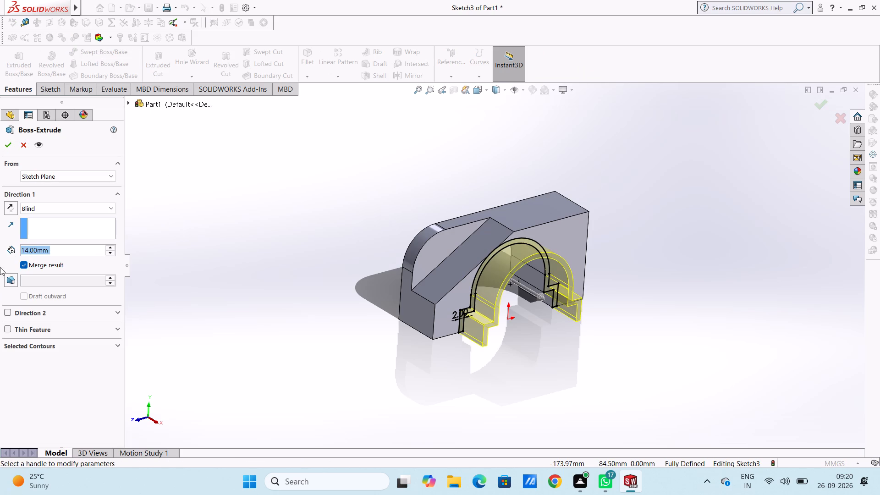
{"action": "left_click", "coordinate": [9, 206]}
{"action": "double_click", "coordinate": [55, 253]}
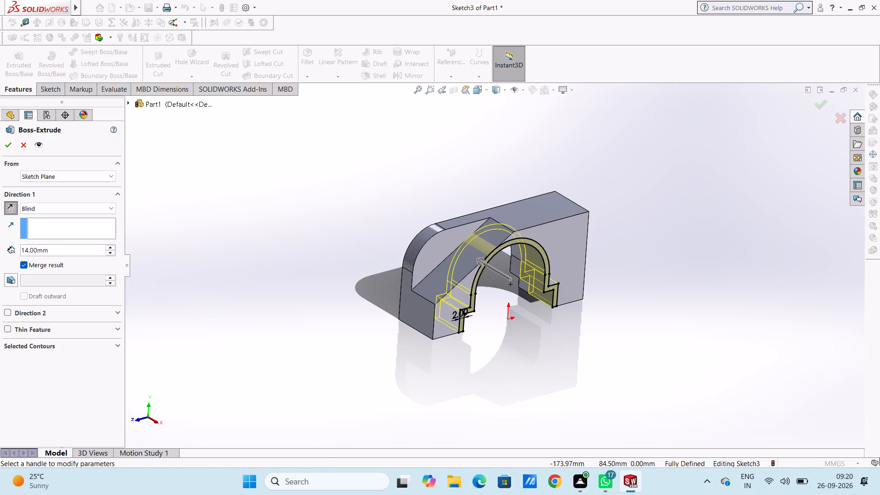
{"action": "type", "text": "68"}
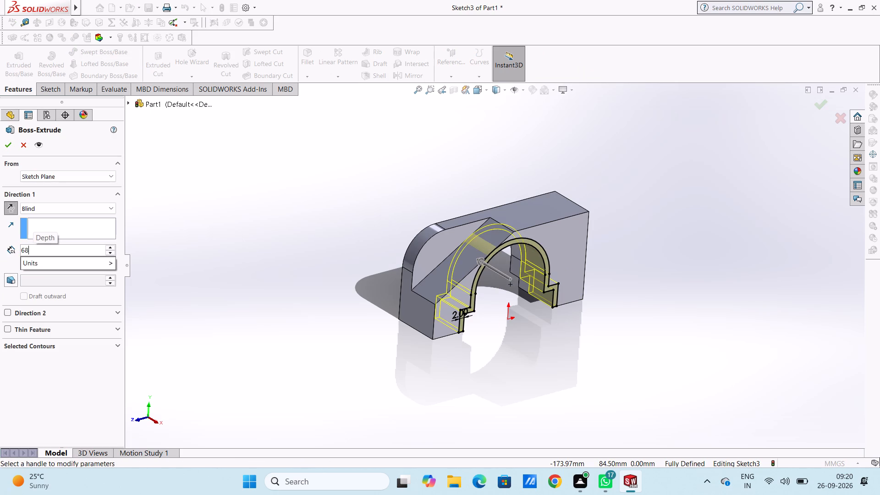
{"action": "key", "text": "Return"}
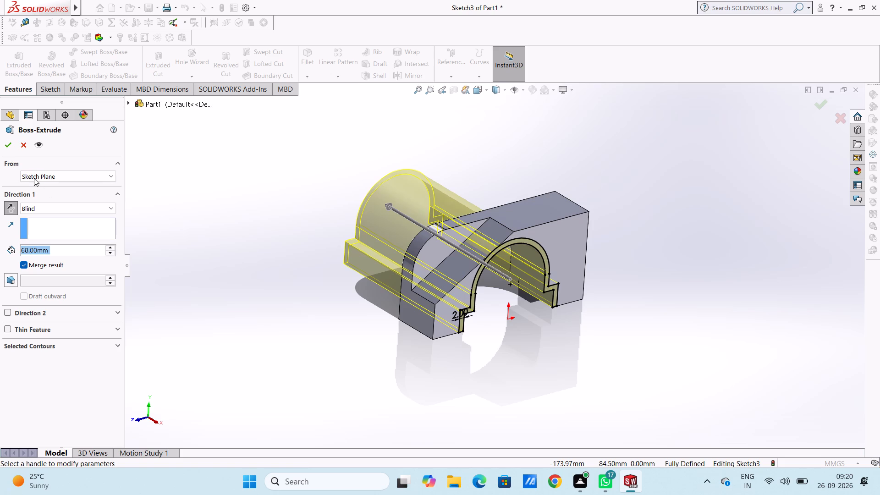
{"action": "left_click", "coordinate": [4, 143]}
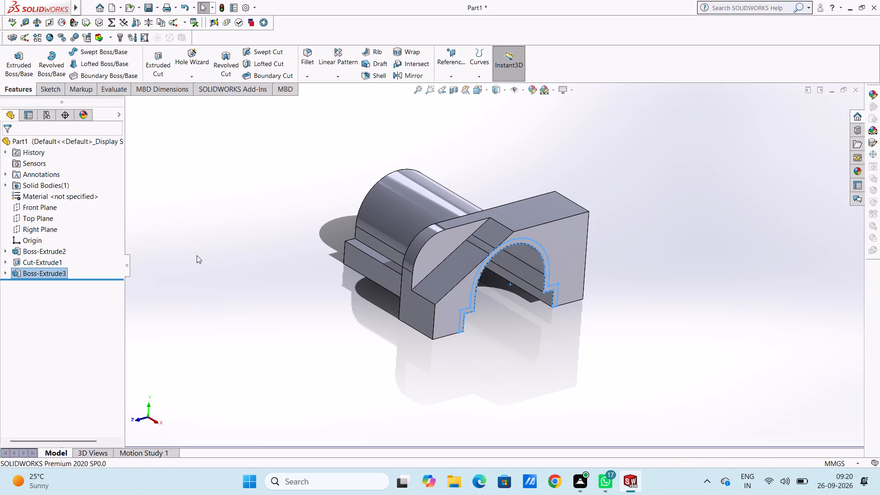
{"action": "left_click", "coordinate": [197, 255]}
Examine the extruded arched shell and its junction with the block from several angles and in isometric view.
{"action": "middle_click_drag", "start_coordinate": [217, 233], "coordinate": [227, 216]}
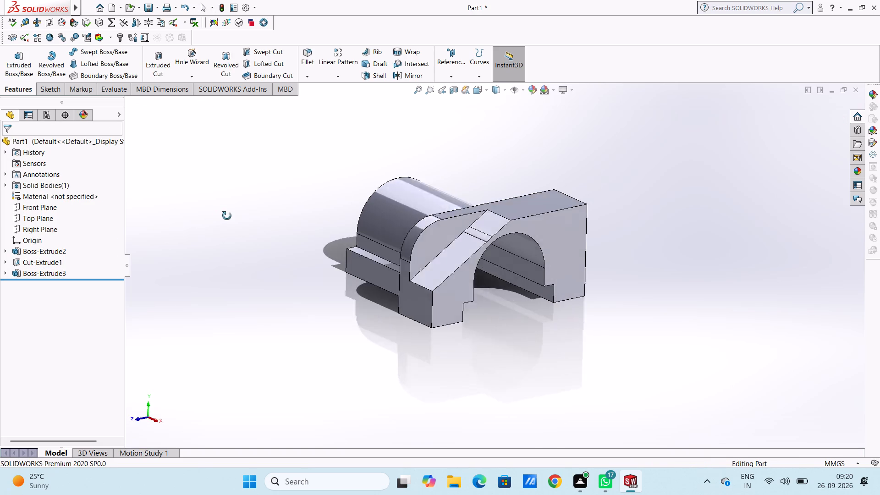
{"action": "middle_click_drag", "start_coordinate": [227, 216], "coordinate": [210, 241]}
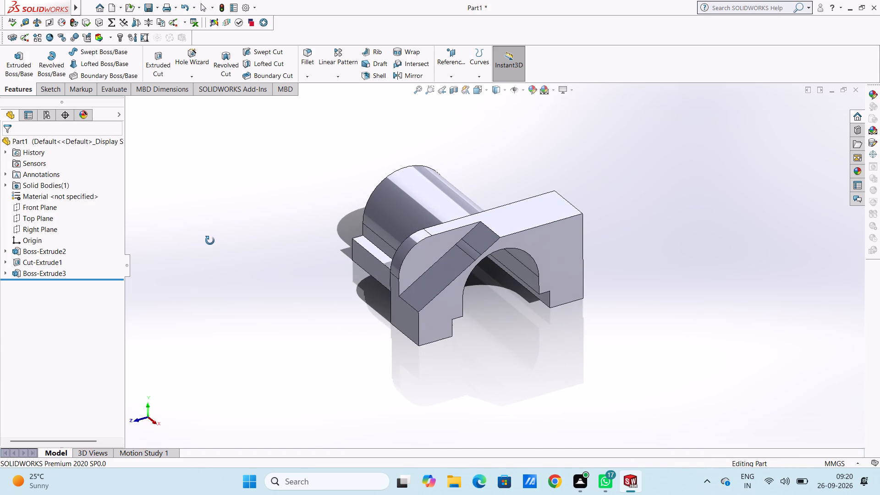
{"action": "middle_click_drag", "start_coordinate": [210, 241], "coordinate": [221, 207]}
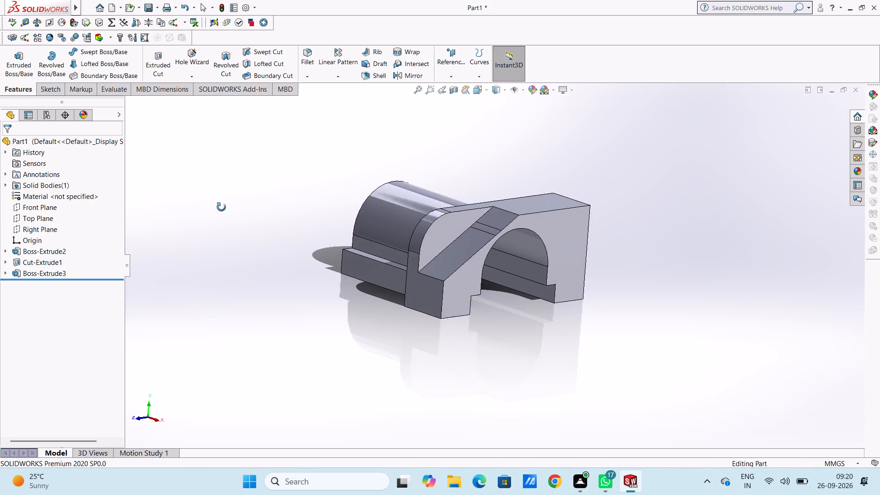
{"action": "middle_click_drag", "start_coordinate": [221, 207], "coordinate": [237, 202]}
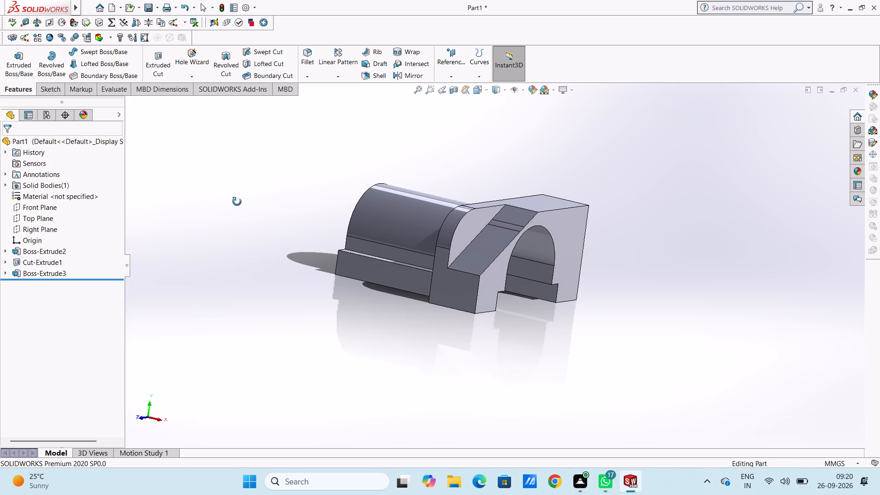
{"action": "middle_click_drag", "start_coordinate": [237, 202], "coordinate": [232, 201]}
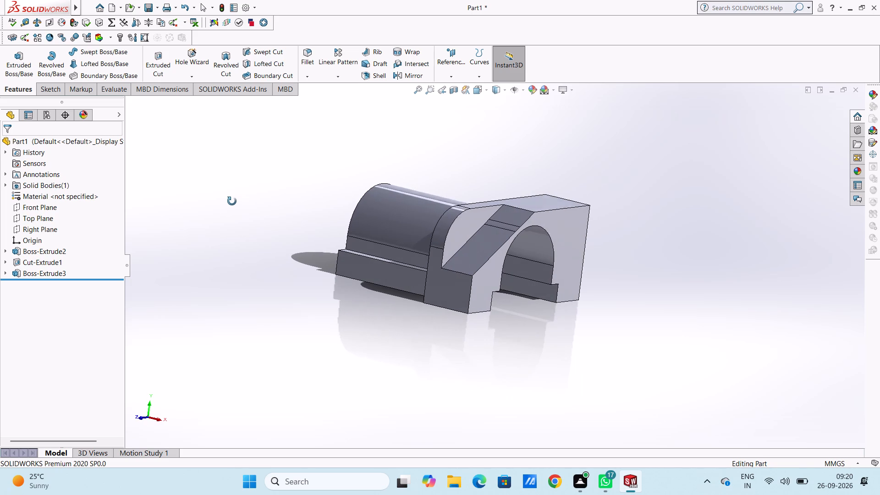
{"action": "middle_click_drag", "start_coordinate": [232, 201], "coordinate": [228, 260]}
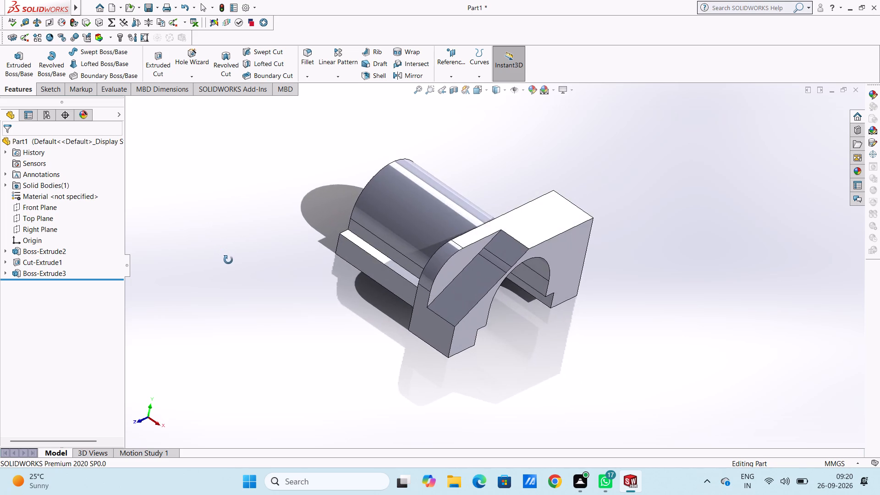
{"action": "middle_click_drag", "start_coordinate": [228, 260], "coordinate": [243, 271]}
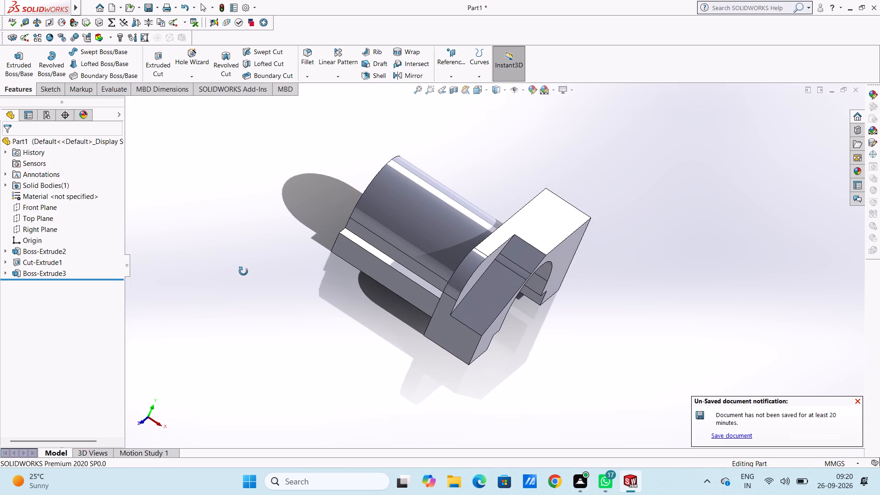
{"action": "middle_click_drag", "start_coordinate": [243, 271], "coordinate": [237, 271]}
{"action": "key", "text": "ctrl+7"}
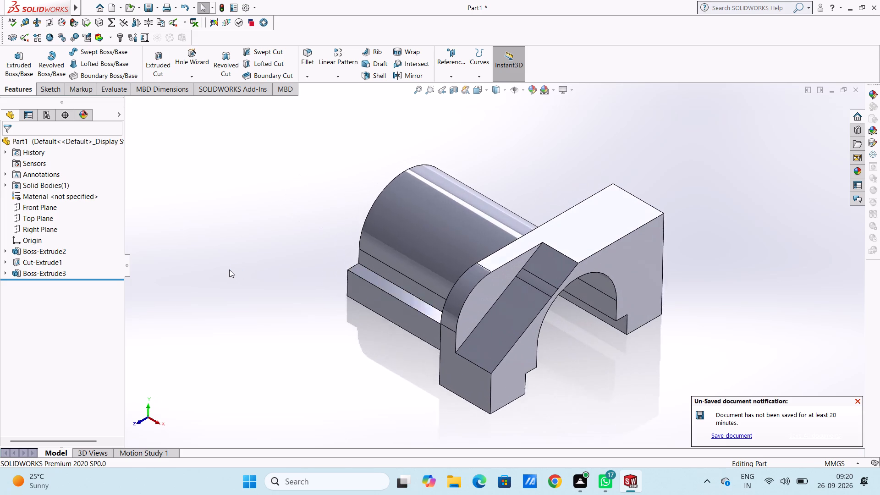
{"action": "scroll", "coordinate": [301, 271], "scroll_direction": "up", "scroll_amount": 2}
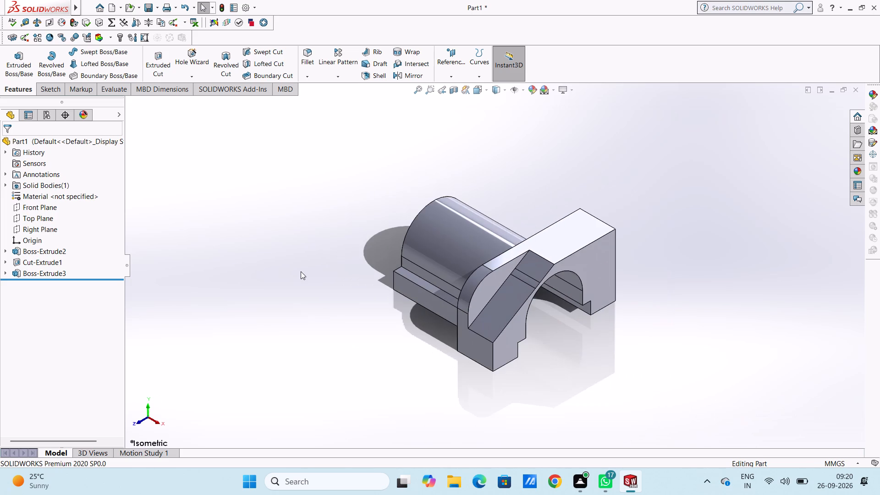
{"action": "middle_click_drag", "start_coordinate": [322, 279], "coordinate": [314, 273]}
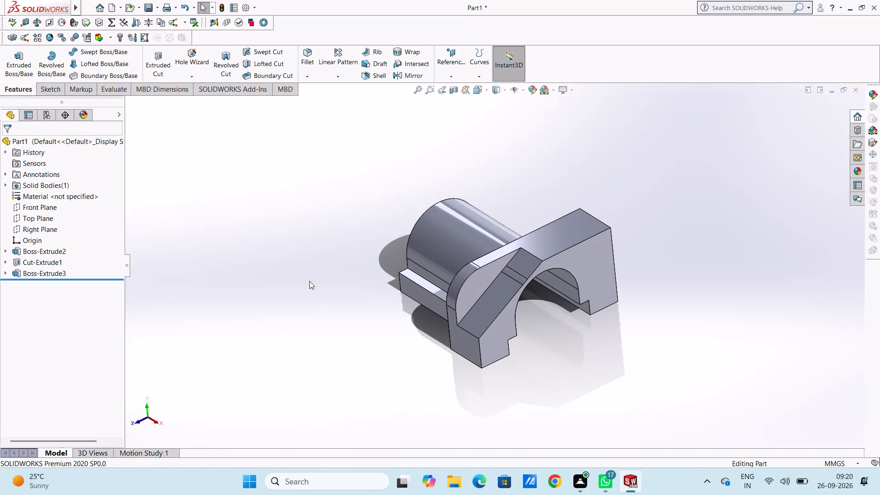
Undo the arched shell's extrusion and set the offset of its sketched band to 1.8 mm.
{"action": "key", "text": "ctrl+z"}
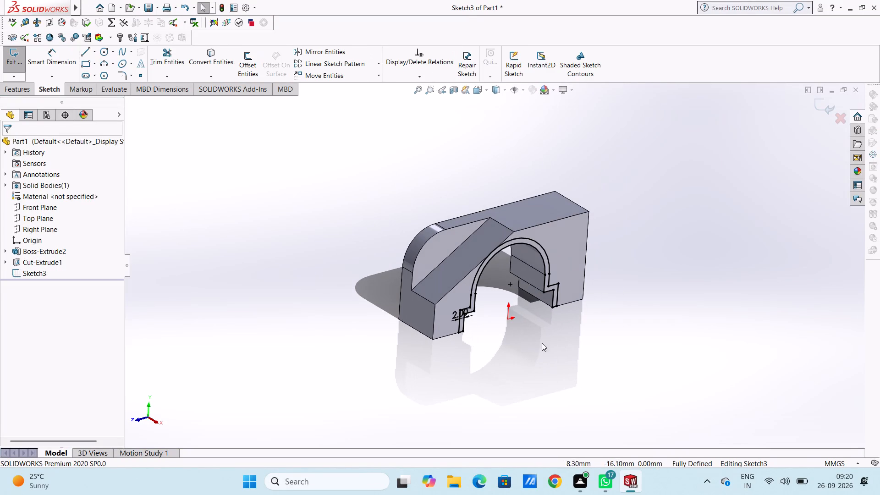
{"action": "scroll", "coordinate": [481, 319], "scroll_direction": "down", "scroll_amount": 5}
{"action": "double_click", "coordinate": [442, 289]}
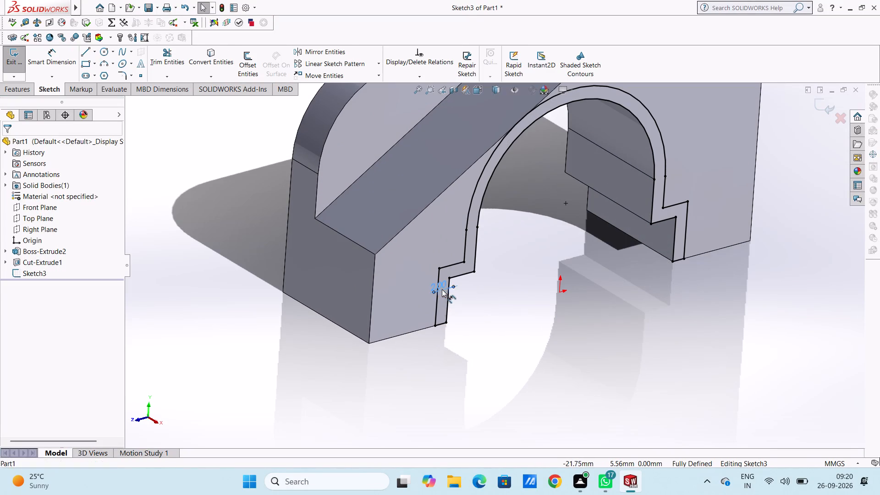
{"action": "type", "text": "1.8"}
{"action": "key", "text": "Return"}
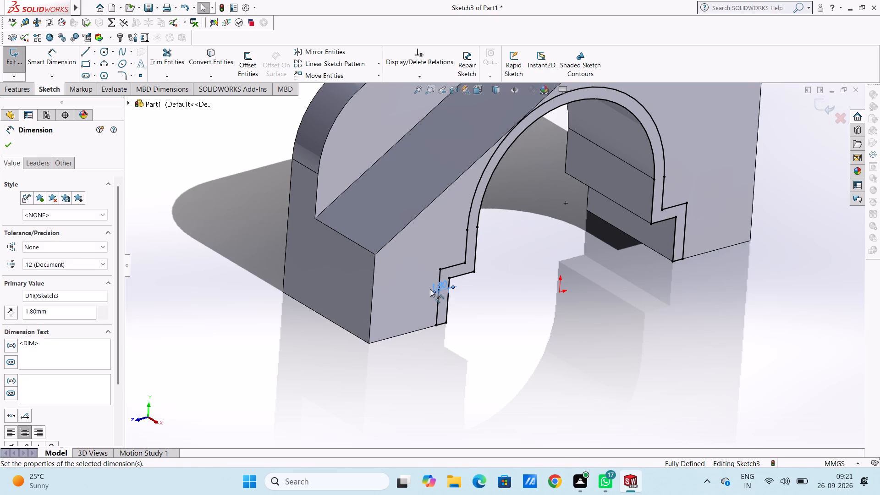
{"action": "left_click", "coordinate": [265, 313]}
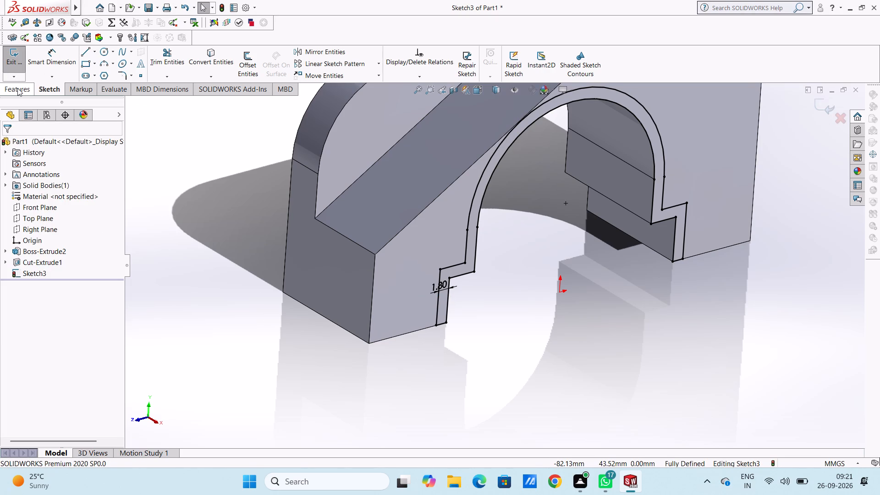
Extrude the 1.8 mm band as a blind boss 68 mm deep in the reversed direction, back through the block, merged with the body.
{"action": "left_click", "coordinate": [17, 88]}
{"action": "left_click", "coordinate": [12, 69]}
{"action": "scroll", "coordinate": [235, 228], "scroll_direction": "up", "scroll_amount": 5}
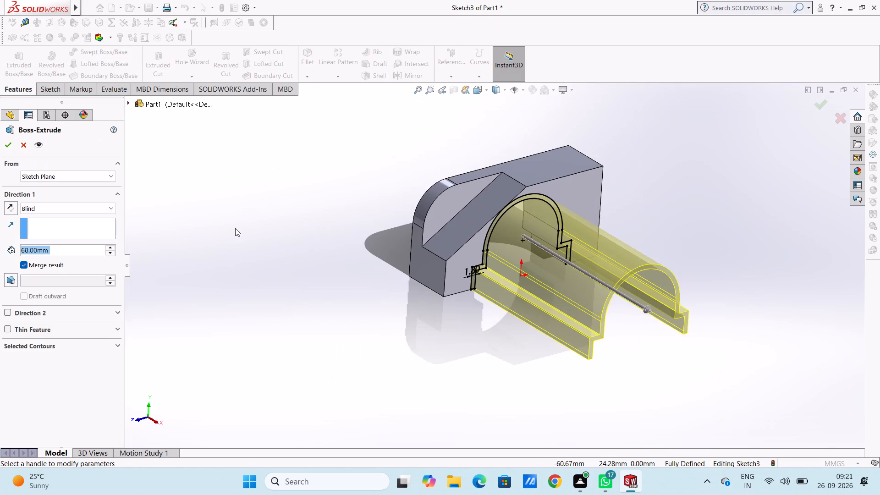
{"action": "left_click", "coordinate": [11, 208]}
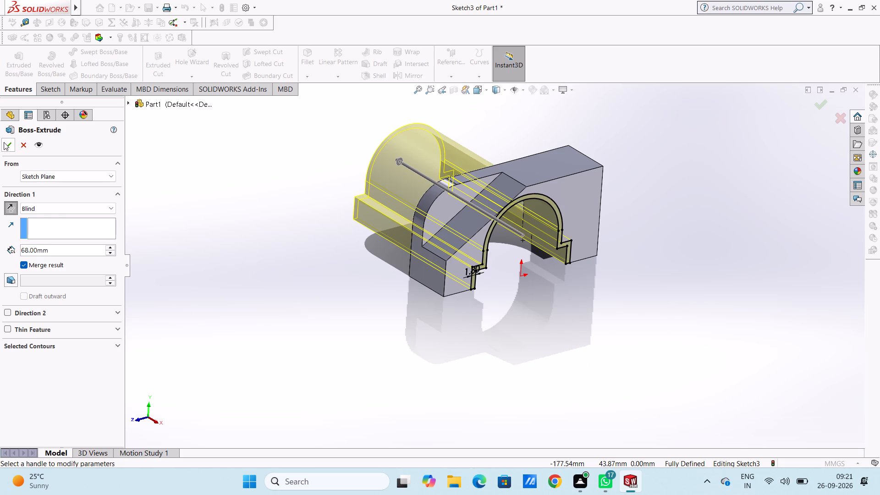
{"action": "left_click", "coordinate": [5, 144]}
{"action": "left_click", "coordinate": [200, 231]}
Examine the thinner arched shell, its open underside and its junction with the block from several angles.
{"action": "scroll", "coordinate": [208, 218], "scroll_direction": "up", "scroll_amount": 3}
{"action": "middle_click_drag", "start_coordinate": [284, 185], "coordinate": [384, 277]}
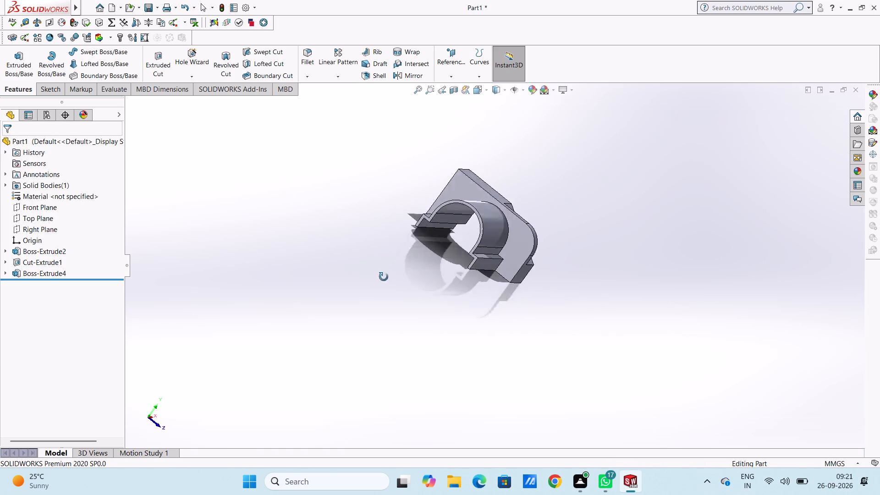
{"action": "middle_click_drag", "start_coordinate": [384, 277], "coordinate": [346, 263]}
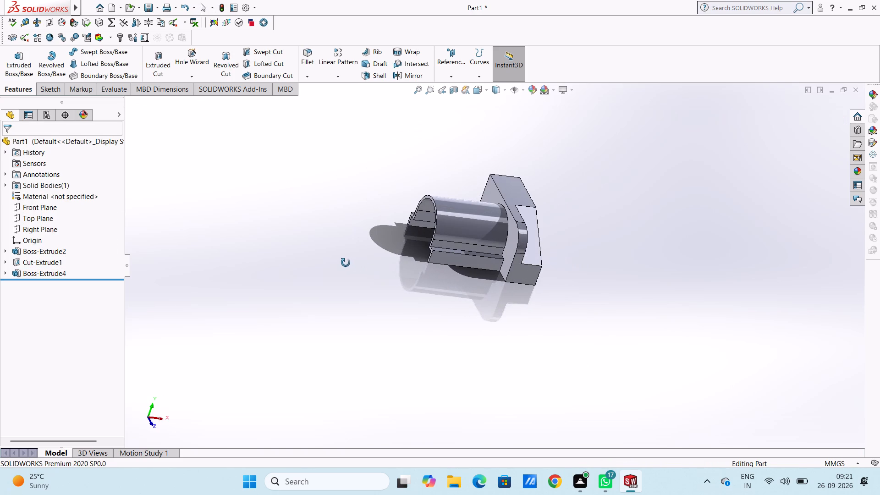
{"action": "middle_click_drag", "start_coordinate": [346, 263], "coordinate": [353, 268]}
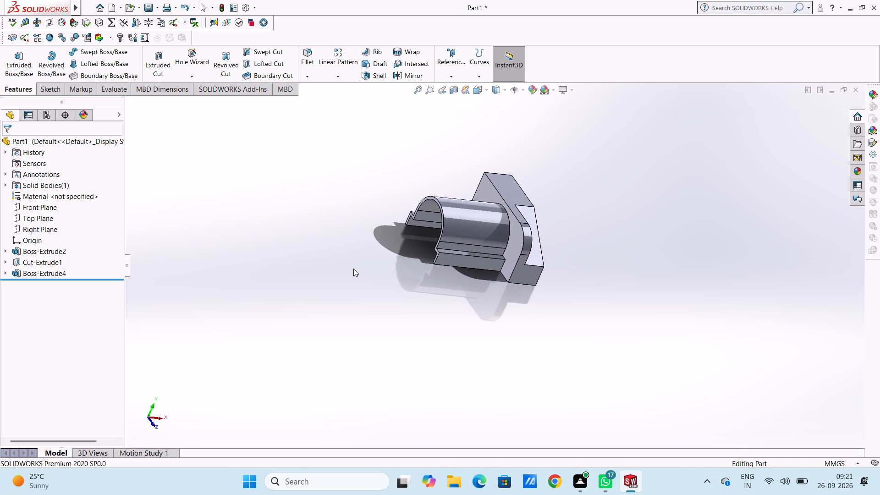
{"action": "middle_click_drag", "start_coordinate": [321, 196], "coordinate": [286, 205]}
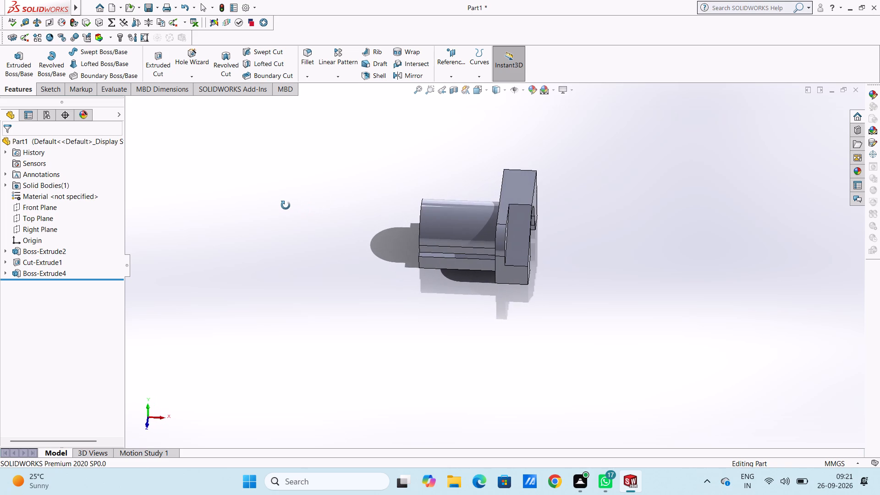
{"action": "middle_click_drag", "start_coordinate": [286, 205], "coordinate": [283, 206]}
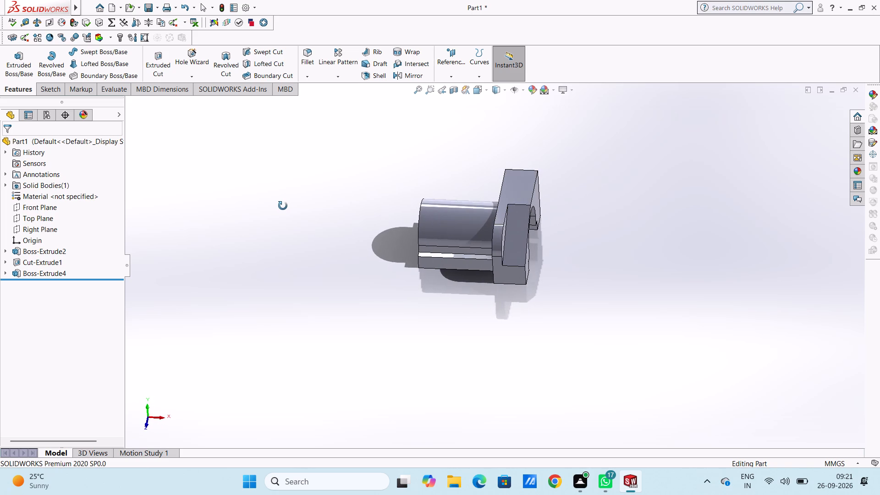
{"action": "middle_click_drag", "start_coordinate": [283, 206], "coordinate": [265, 186]}
{"action": "middle_click_drag", "start_coordinate": [346, 278], "coordinate": [306, 206]}
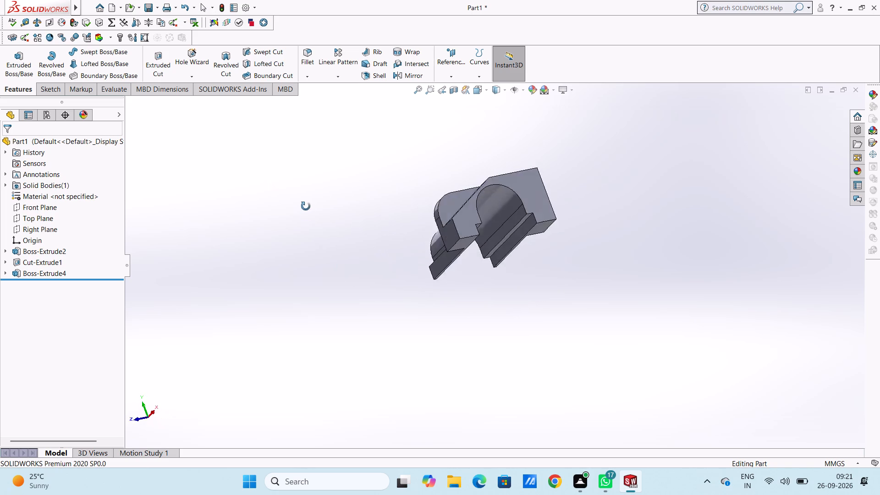
{"action": "middle_click_drag", "start_coordinate": [306, 206], "coordinate": [400, 180]}
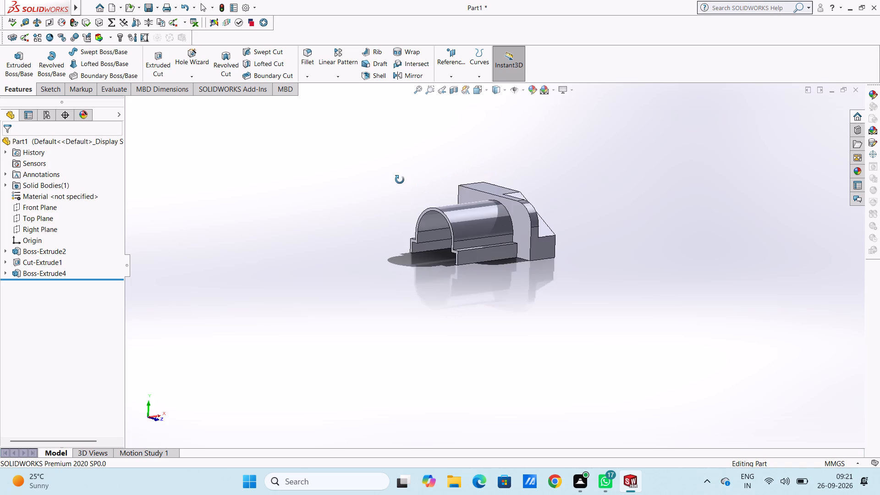
{"action": "middle_click_drag", "start_coordinate": [400, 180], "coordinate": [382, 182]}
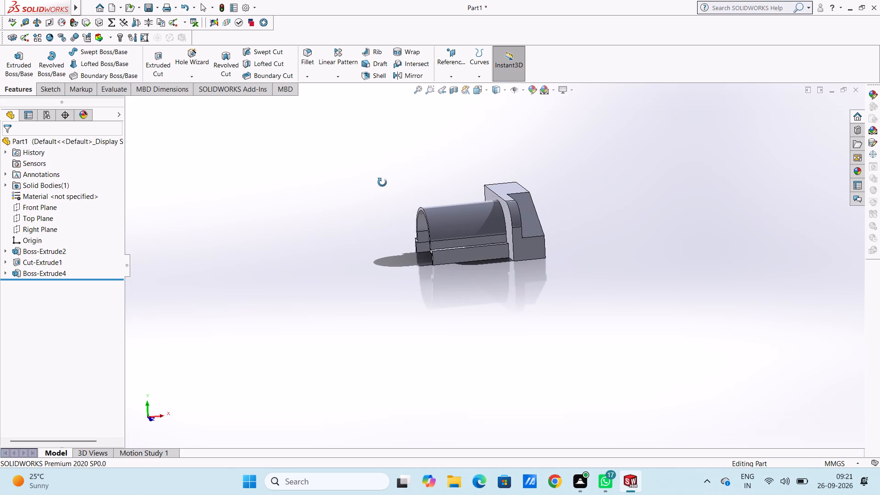
{"action": "middle_click_drag", "start_coordinate": [382, 182], "coordinate": [374, 185]}
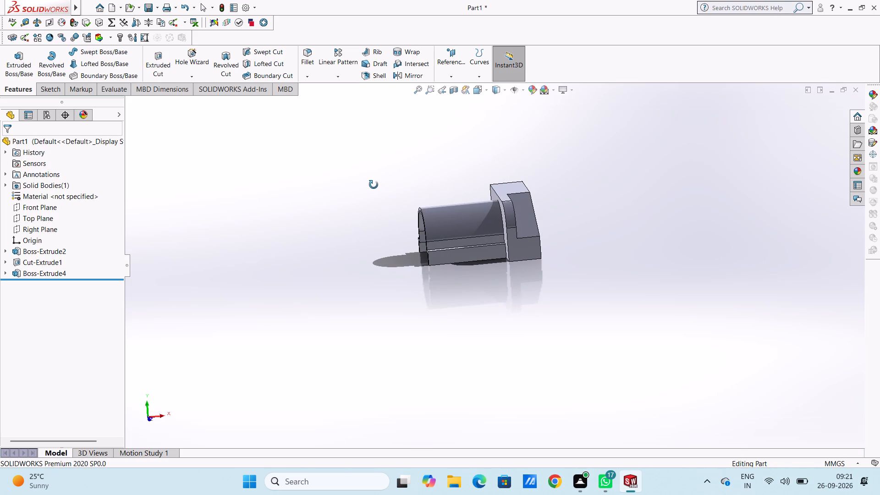
{"action": "middle_click_drag", "start_coordinate": [374, 185], "coordinate": [374, 186]}
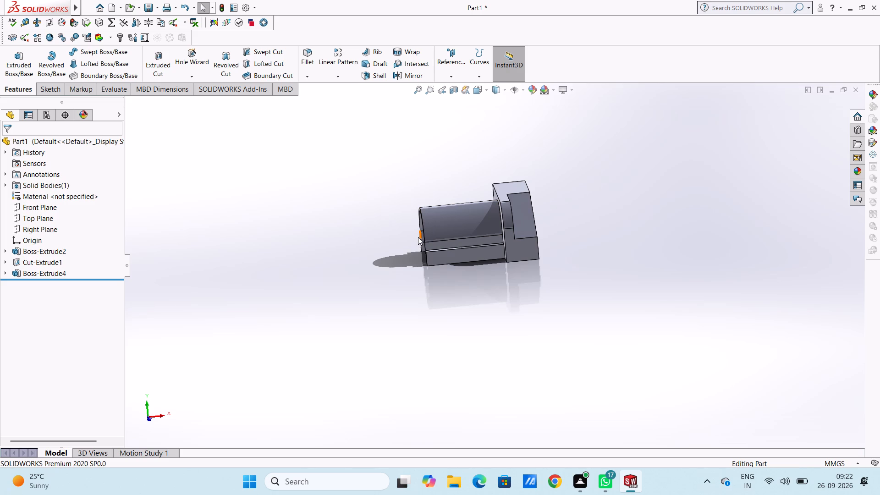
Start a new sketch on the outer face of the shell's lower side wall, seen in the front view.
{"action": "key", "text": "ctrl+1"}
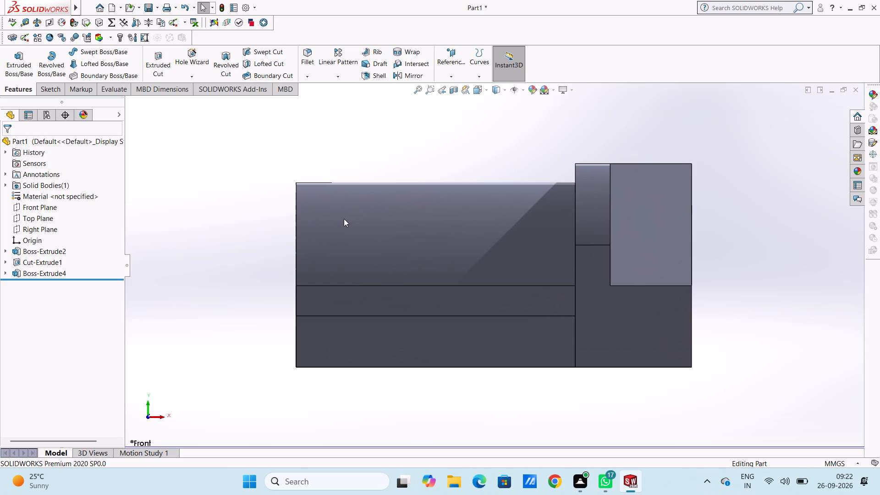
{"action": "scroll", "coordinate": [344, 219], "scroll_direction": "up", "scroll_amount": 1}
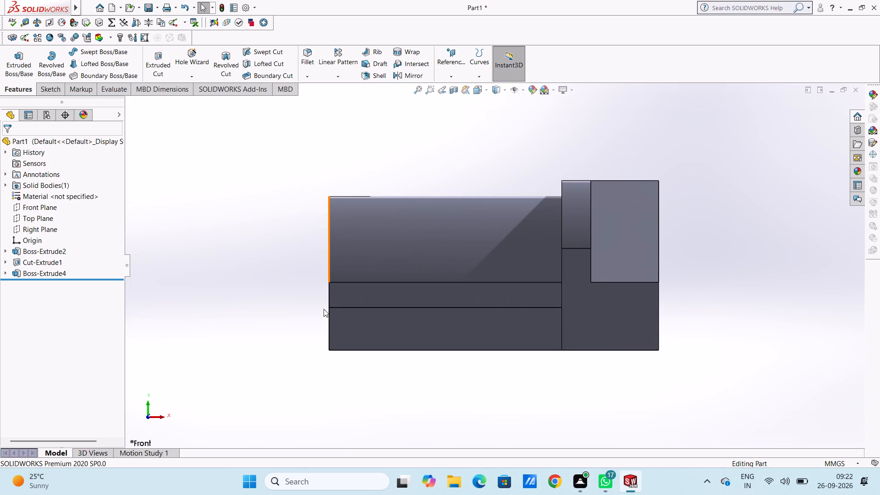
{"action": "left_click", "coordinate": [343, 328]}
{"action": "left_click", "coordinate": [380, 300]}
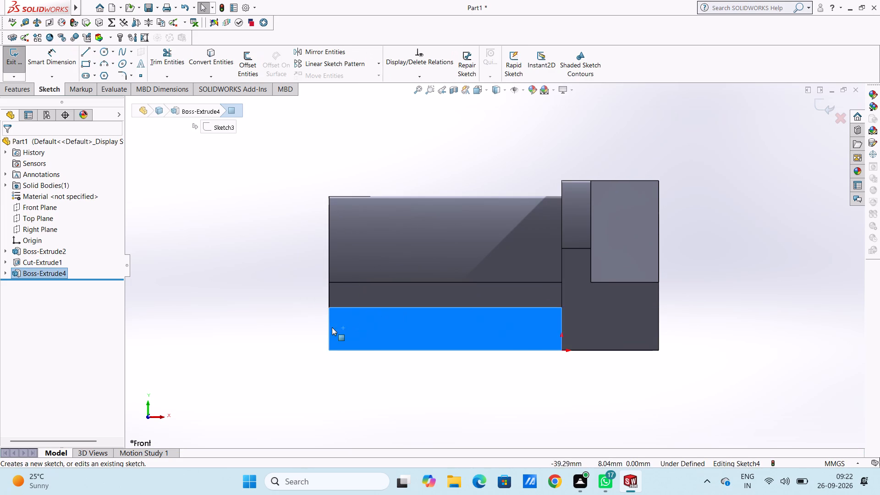
{"action": "left_click", "coordinate": [239, 299]}
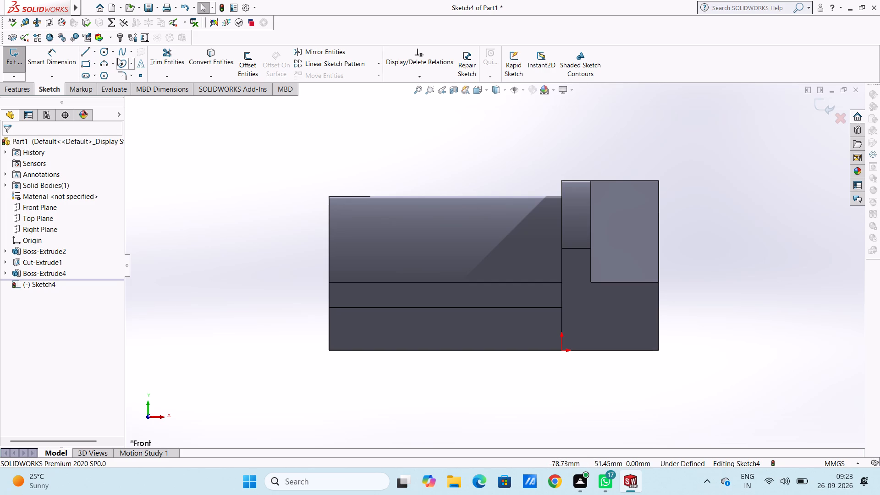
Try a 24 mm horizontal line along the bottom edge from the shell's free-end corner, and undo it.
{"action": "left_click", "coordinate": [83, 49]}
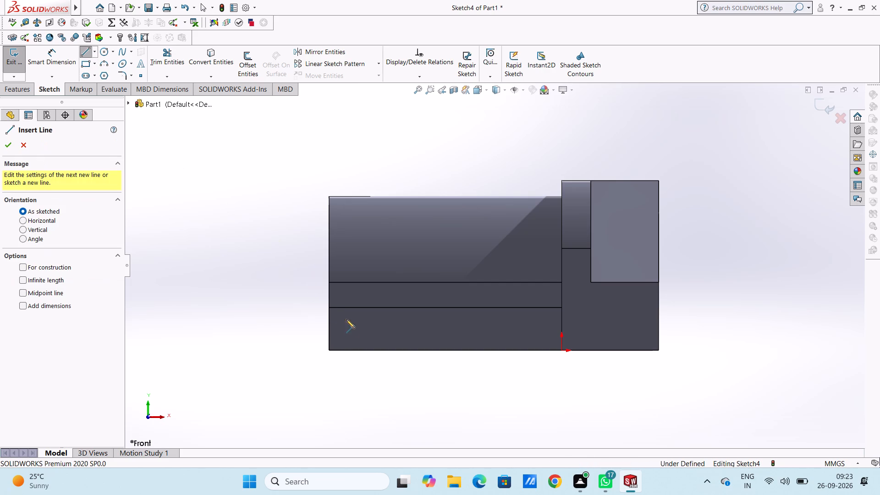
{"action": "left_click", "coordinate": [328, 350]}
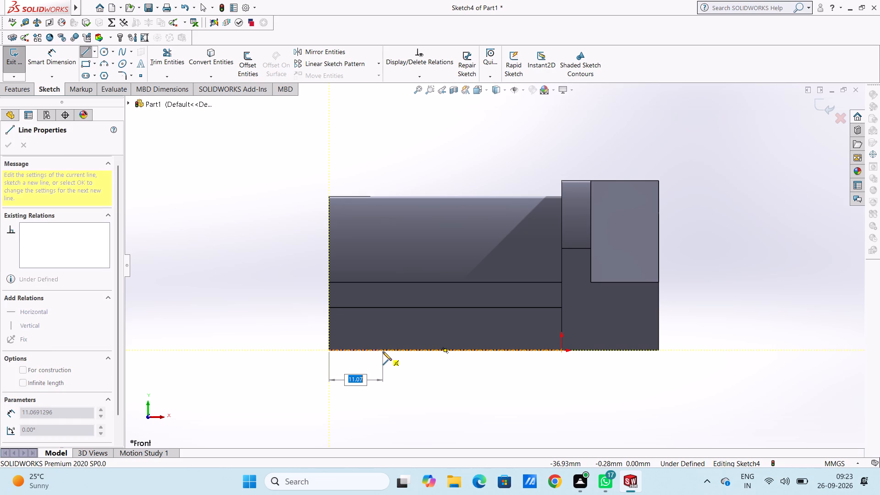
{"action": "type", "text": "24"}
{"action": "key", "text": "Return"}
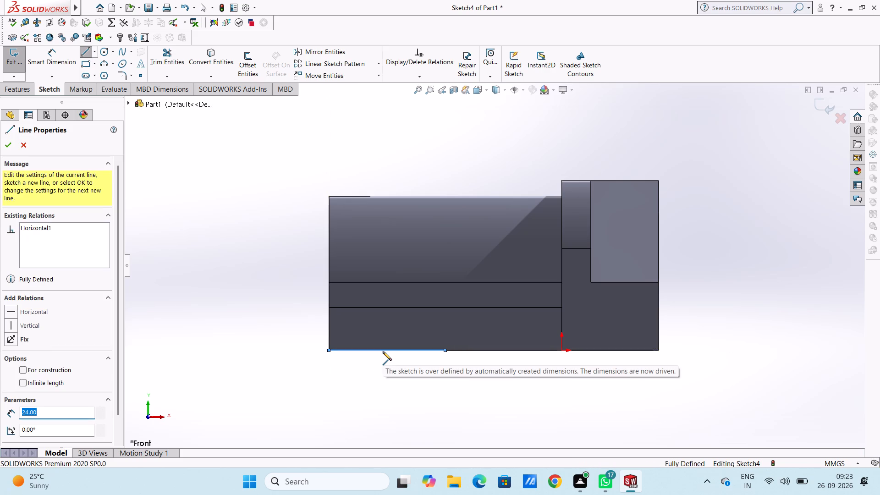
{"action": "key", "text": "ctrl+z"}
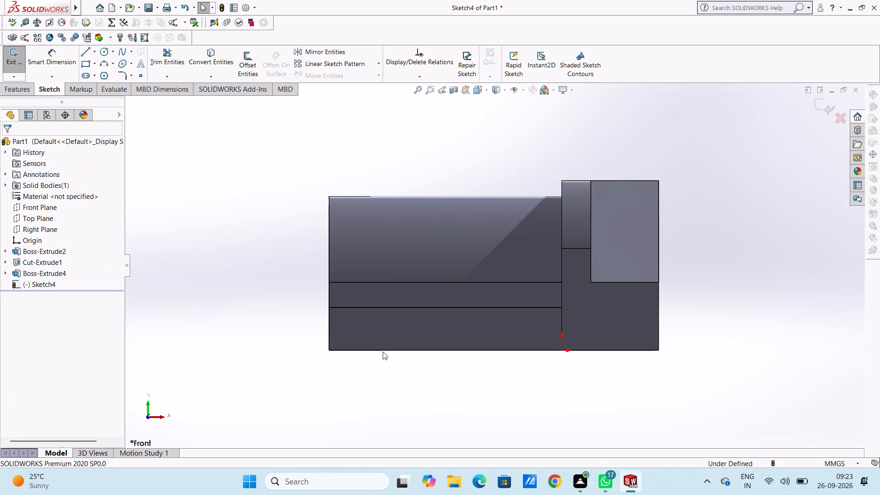
Draw connected lines from the shell's bottom free-end corner: 20 mm along the bottom edge, 35 mm vertically up, and 6 mm back towards the free end.
{"action": "left_click", "coordinate": [88, 52]}
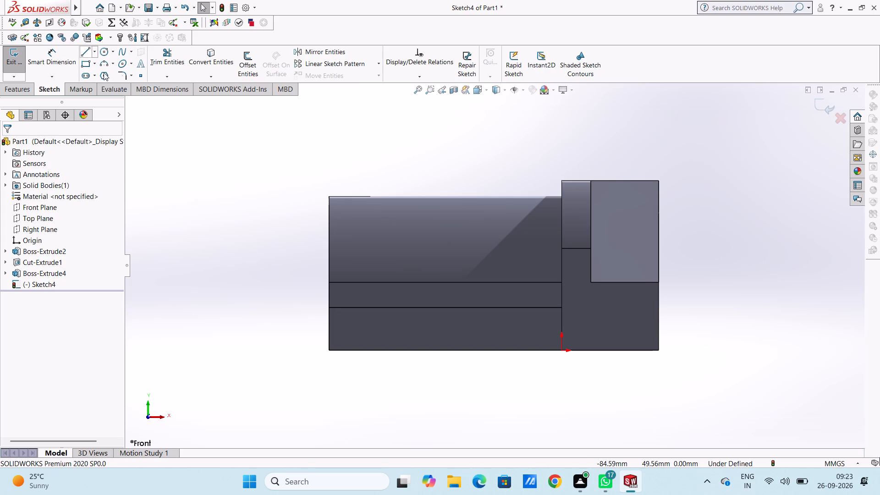
{"action": "left_click", "coordinate": [329, 351]}
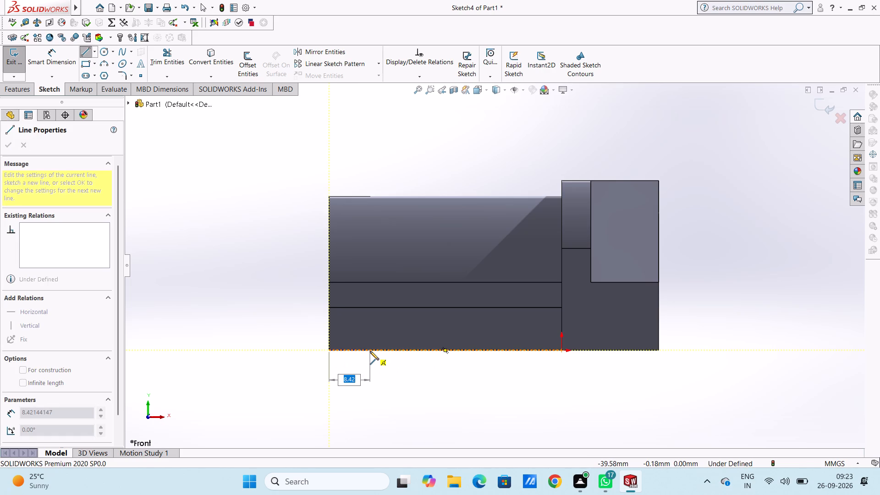
{"action": "type", "text": "20"}
{"action": "key", "text": "Return"}
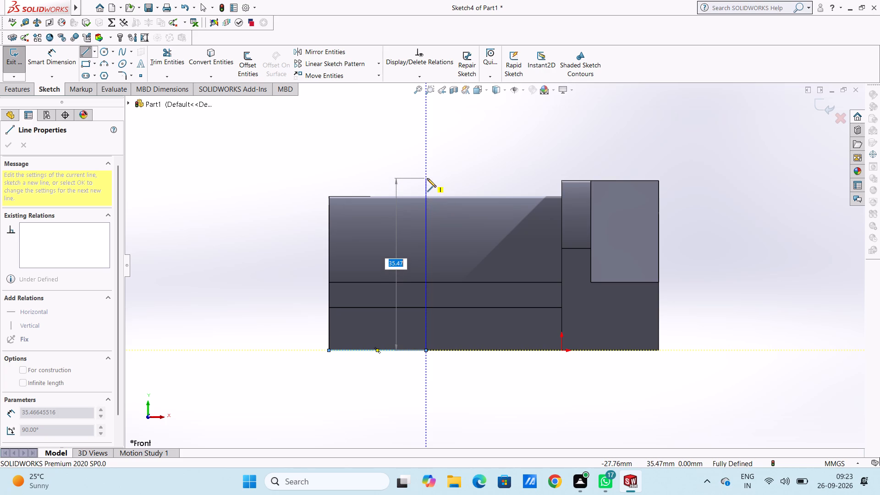
{"action": "type", "text": "35"}
{"action": "key", "text": "Return"}
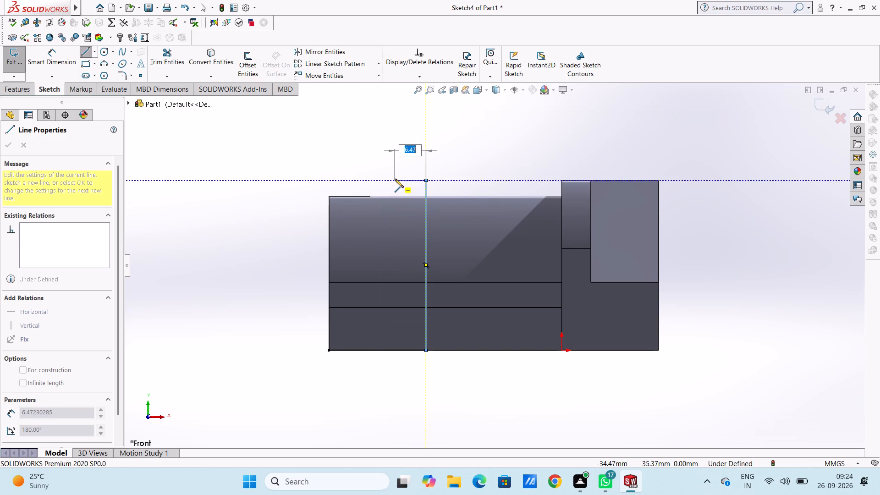
{"action": "key", "text": "6"}
{"action": "key", "text": "Return"}
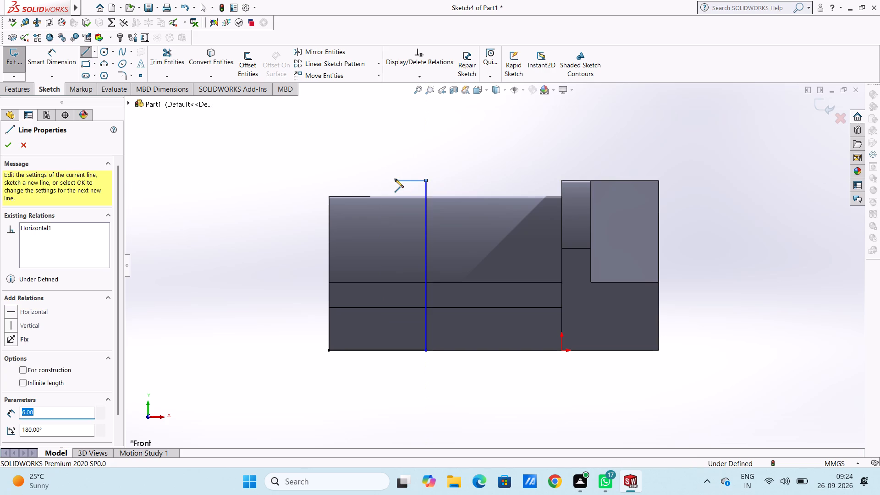
{"action": "key", "text": "Escape"}
{"action": "key", "text": "Escape"}
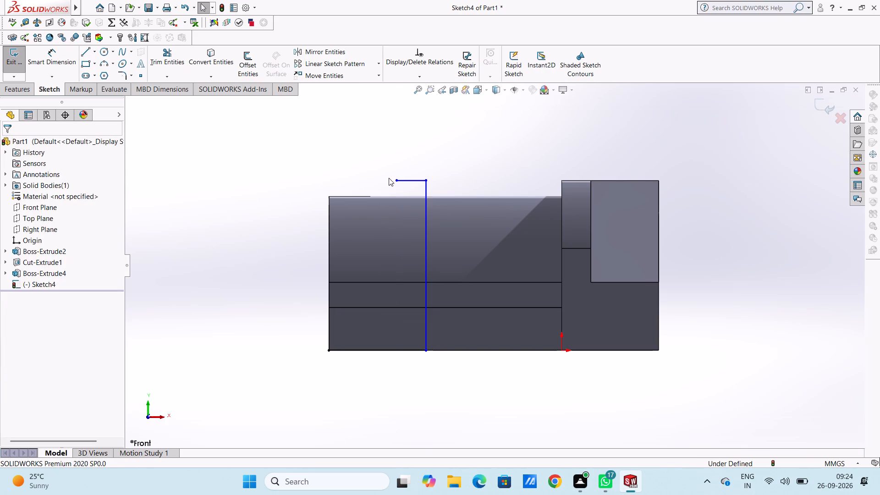
Draw a 21 mm vertical line upward from the shell's bottom free-end corner along its end edge.
{"action": "scroll", "coordinate": [427, 286], "scroll_direction": "up", "scroll_amount": 3}
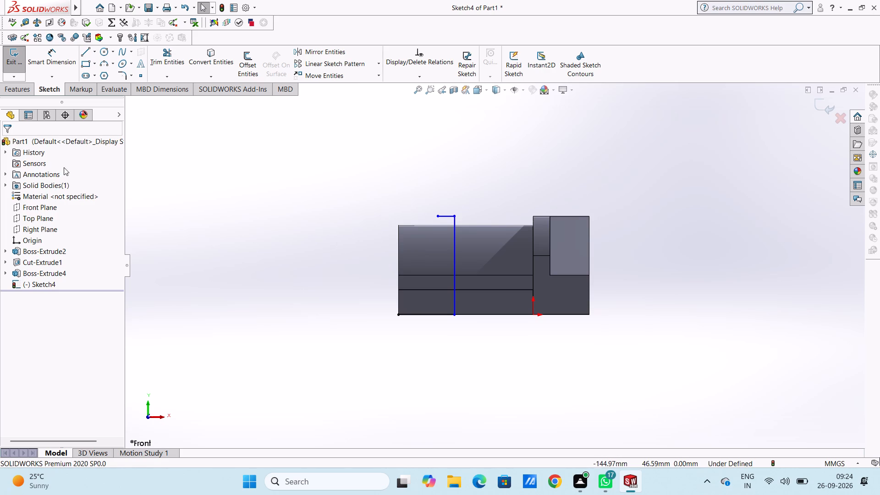
{"action": "left_click", "coordinate": [86, 50]}
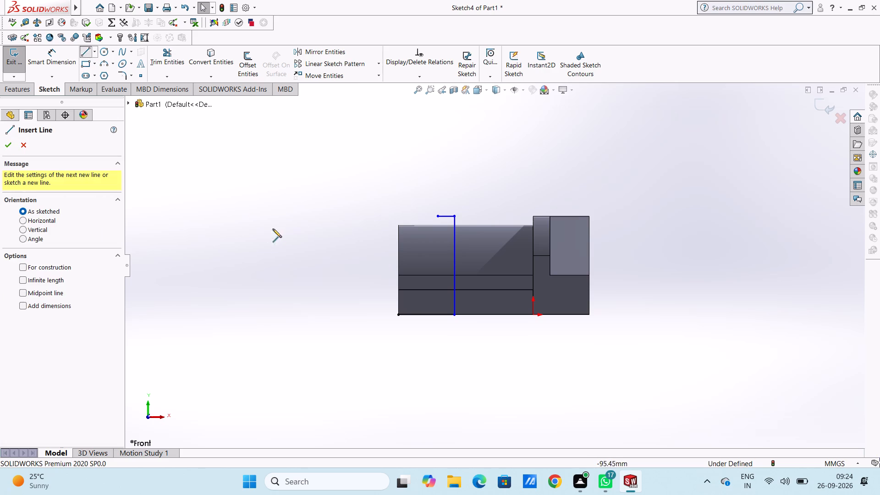
{"action": "left_click", "coordinate": [399, 315]}
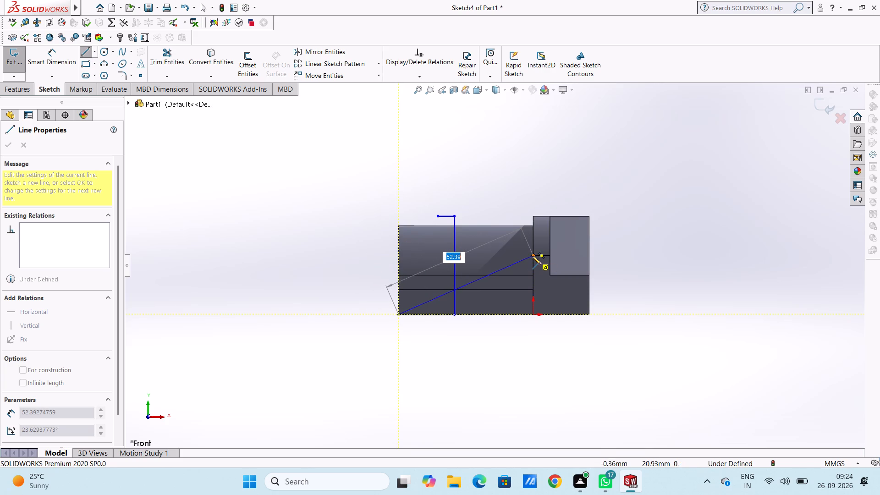
{"action": "left_click", "coordinate": [398, 256]}
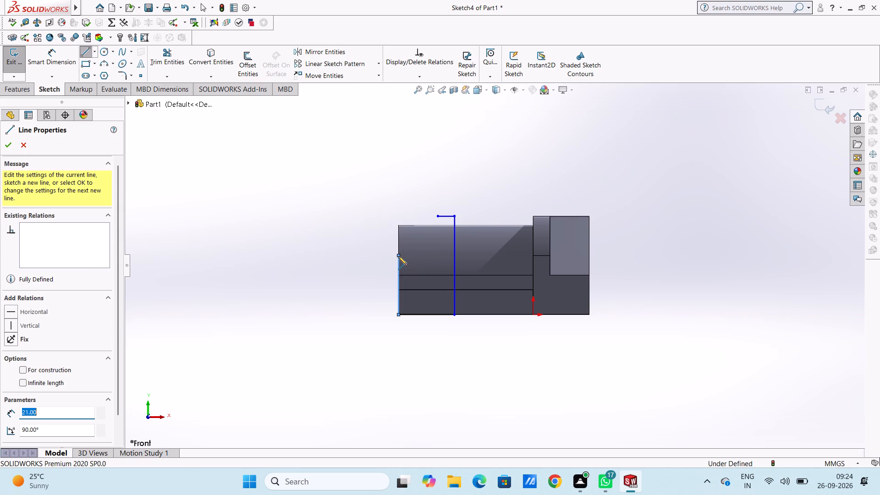
{"action": "key", "text": "Escape"}
{"action": "key", "text": "Escape"}
{"action": "scroll", "coordinate": [481, 240], "scroll_direction": "down", "scroll_amount": 3}
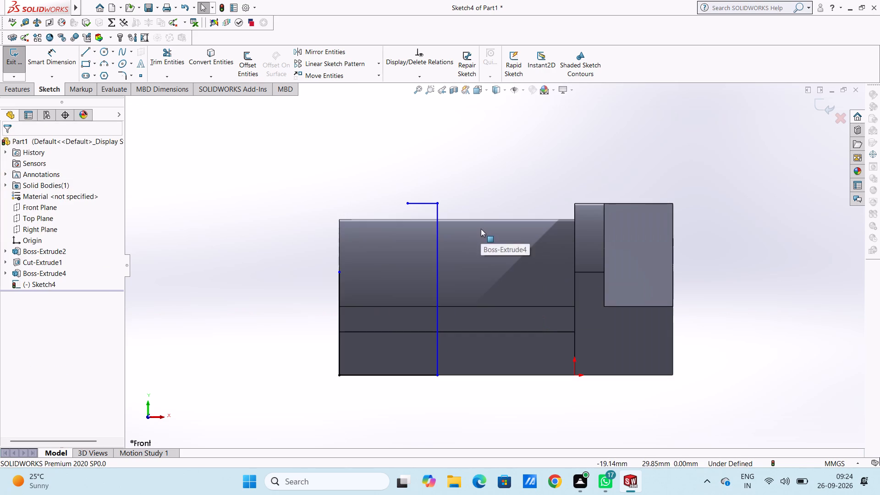
Close the profile with a 14 mm radius three-point arc from the 21 mm line's top to the 6 mm line's open end, tangent to both.
{"action": "left_click", "coordinate": [105, 65]}
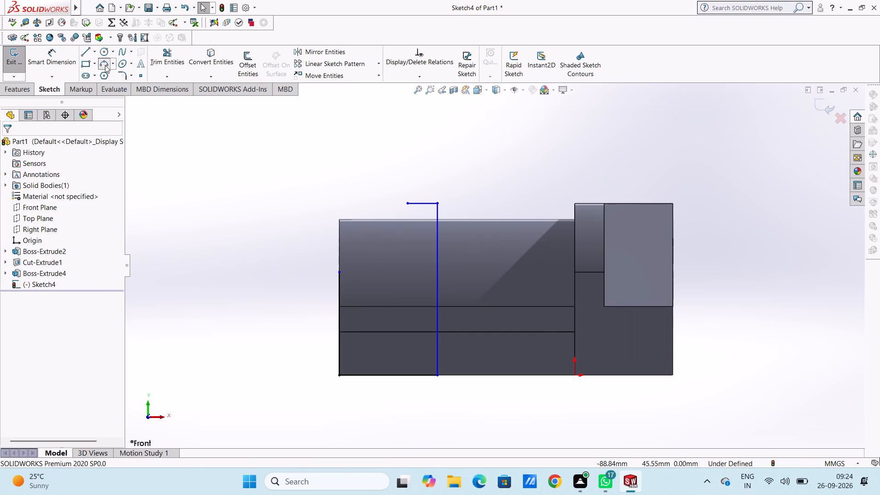
{"action": "left_click", "coordinate": [338, 273]}
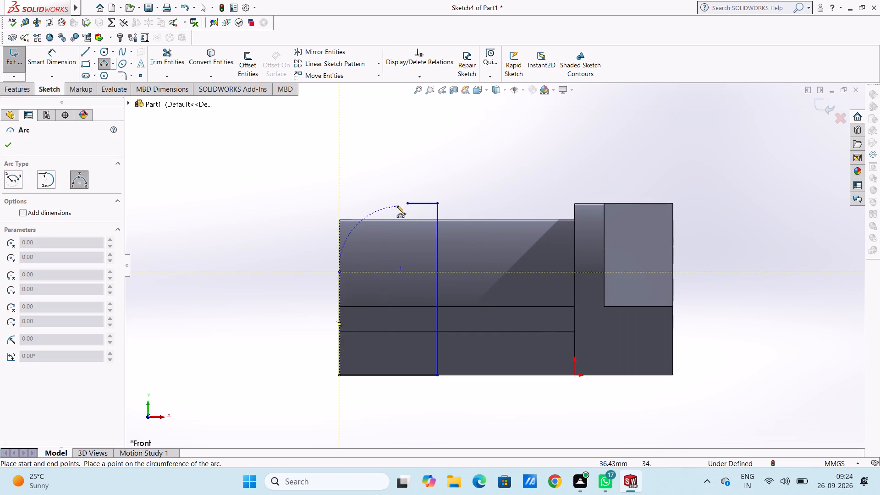
{"action": "left_click", "coordinate": [408, 203]}
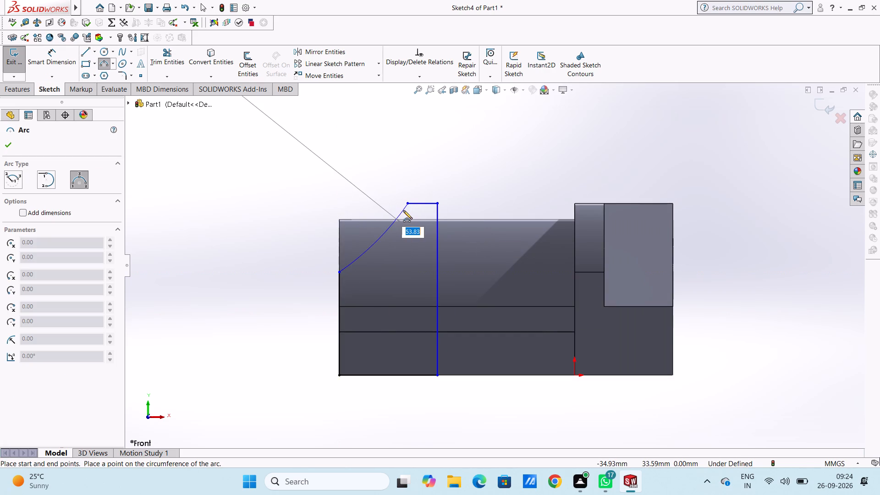
{"action": "left_click", "coordinate": [398, 203]}
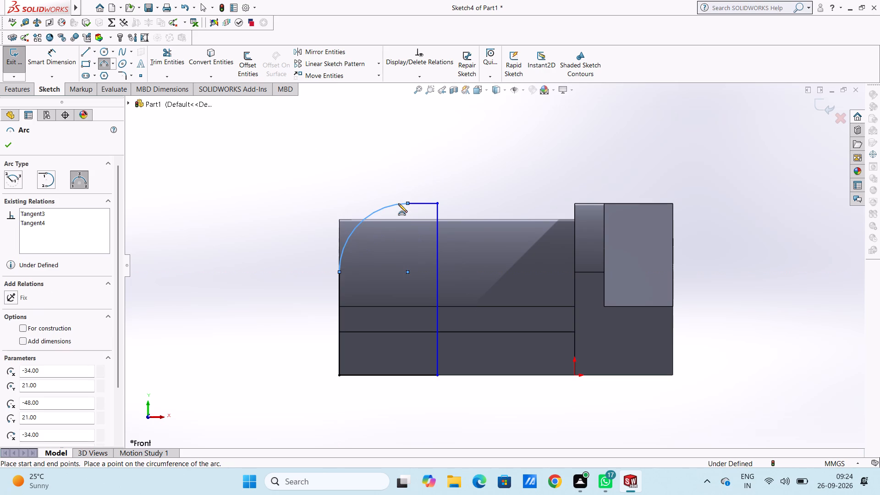
{"action": "key", "text": "Escape"}
{"action": "key", "text": "Escape"}
{"action": "key", "text": "Escape"}
{"action": "scroll", "coordinate": [398, 203], "scroll_direction": "up", "scroll_amount": 2}
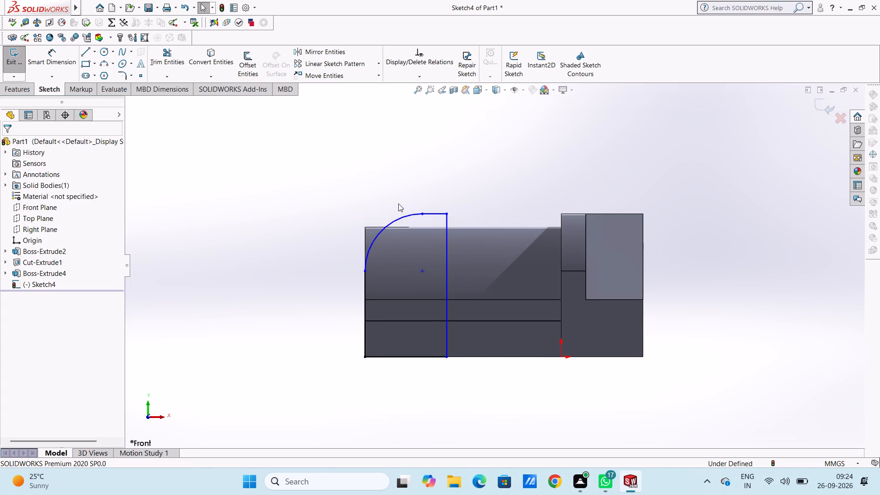
Dimension the arc's radius as 14 mm and the profile's bottom line as 20 mm.
{"action": "left_click", "coordinate": [49, 55]}
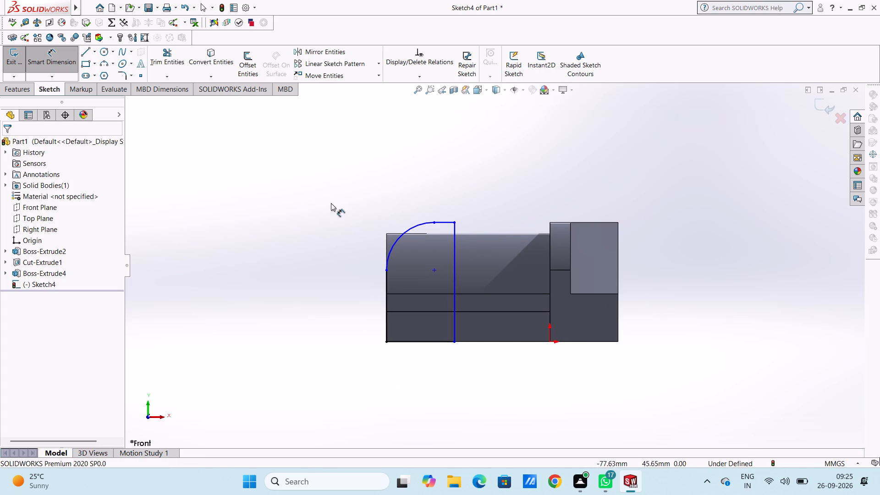
{"action": "left_click", "coordinate": [412, 230]}
{"action": "left_click", "coordinate": [302, 173]}
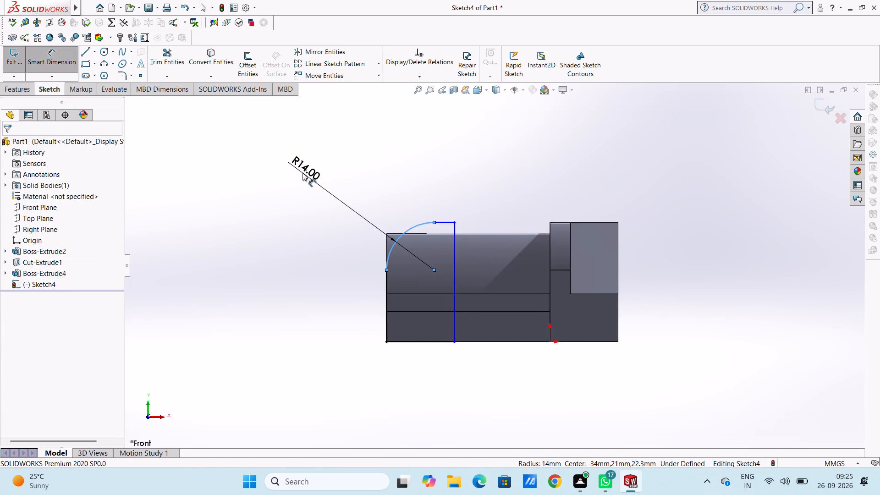
{"action": "left_click", "coordinate": [261, 157]}
{"action": "left_click", "coordinate": [209, 158]}
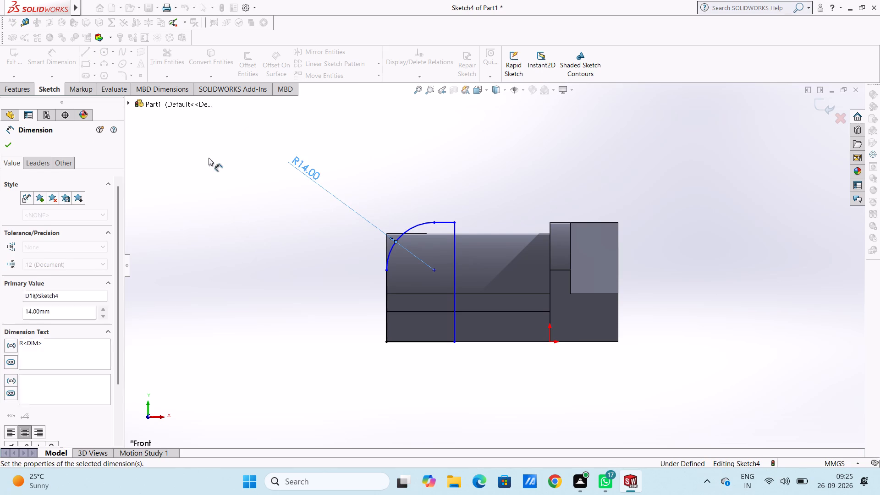
{"action": "left_click", "coordinate": [431, 341]}
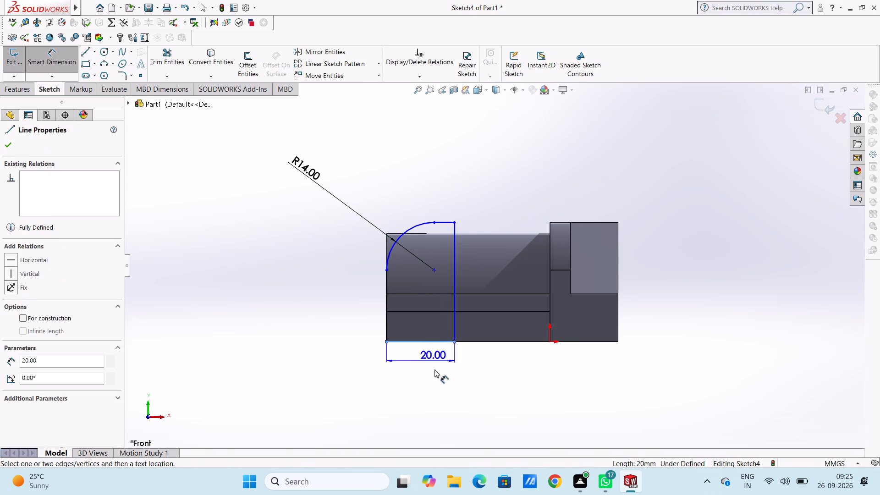
{"action": "left_click", "coordinate": [436, 383]}
{"action": "left_click", "coordinate": [396, 369]}
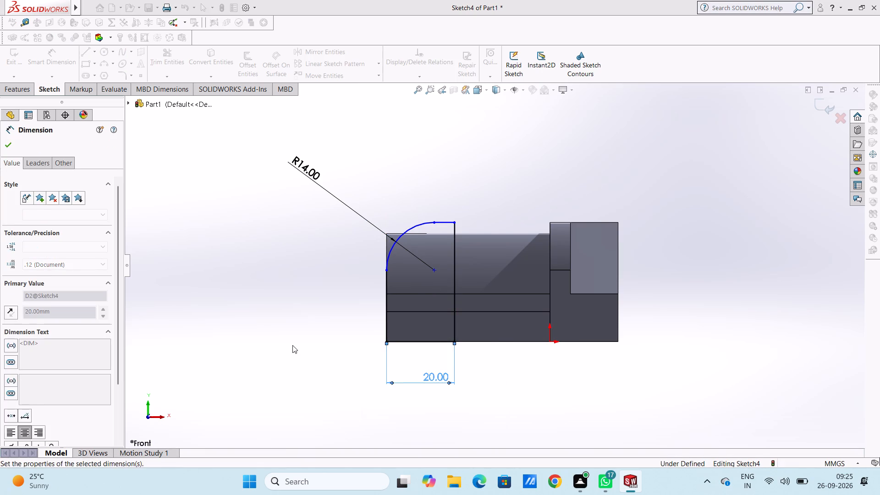
{"action": "left_click", "coordinate": [292, 345]}
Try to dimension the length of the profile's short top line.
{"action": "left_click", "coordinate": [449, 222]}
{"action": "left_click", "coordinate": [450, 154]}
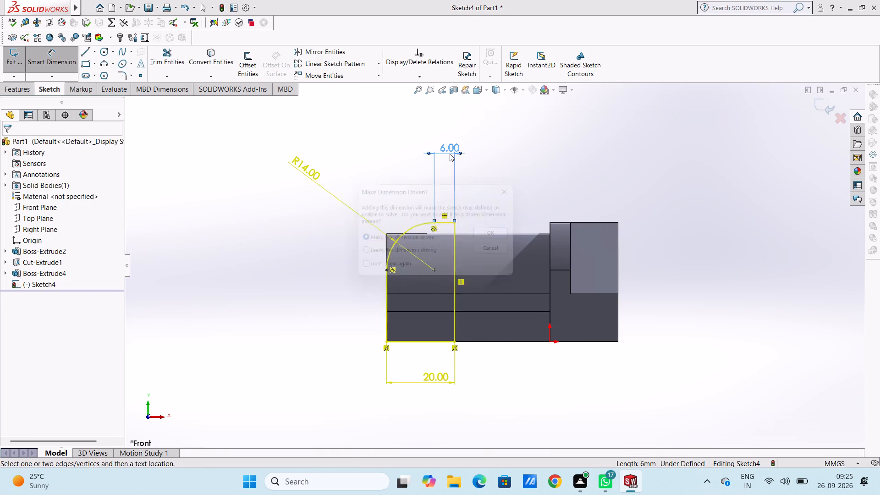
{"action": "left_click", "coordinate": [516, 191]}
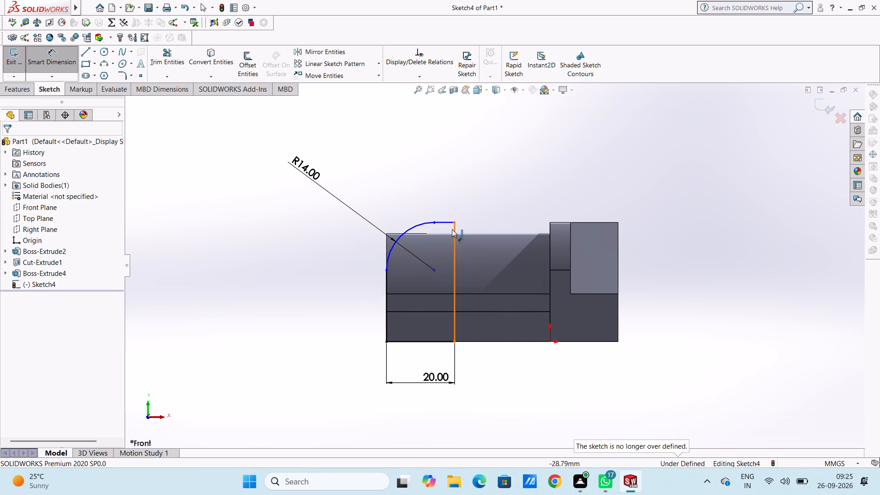
Dimension the profile's height as 35 mm between its bottom inner corner and the short top line.
{"action": "left_click", "coordinate": [454, 343]}
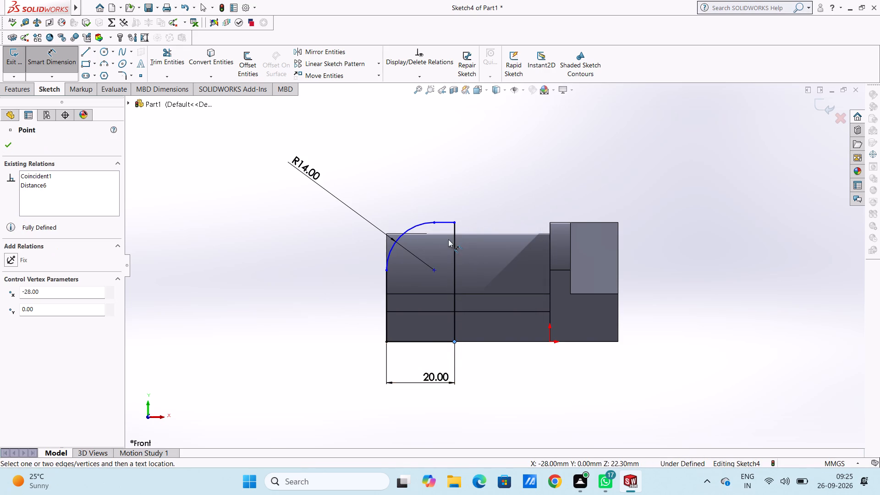
{"action": "left_click", "coordinate": [437, 223]}
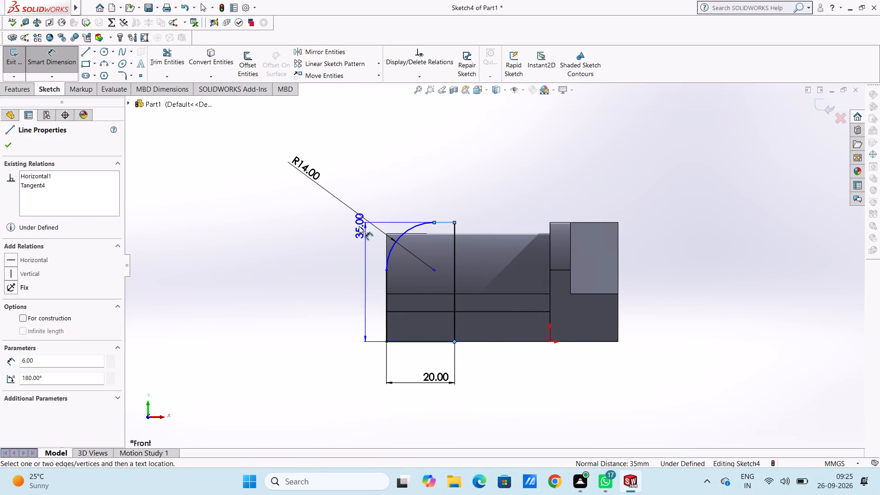
{"action": "left_click", "coordinate": [300, 227]}
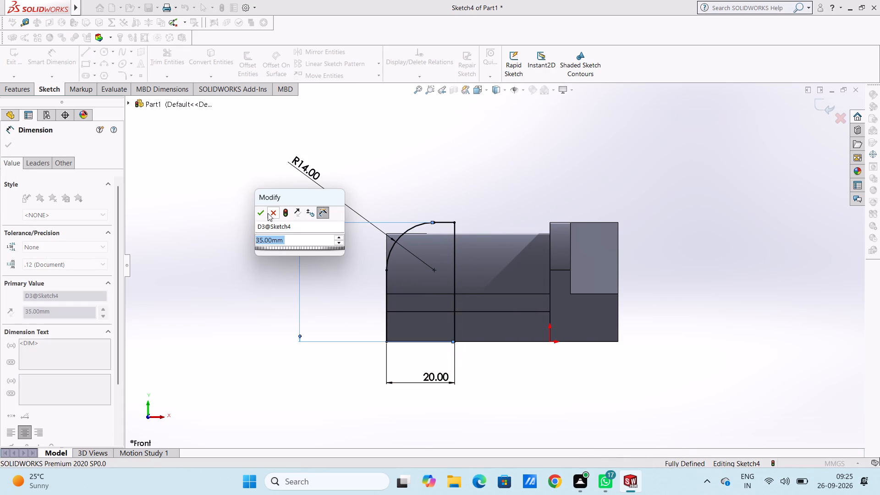
{"action": "left_click", "coordinate": [261, 209]}
{"action": "left_click", "coordinate": [235, 186]}
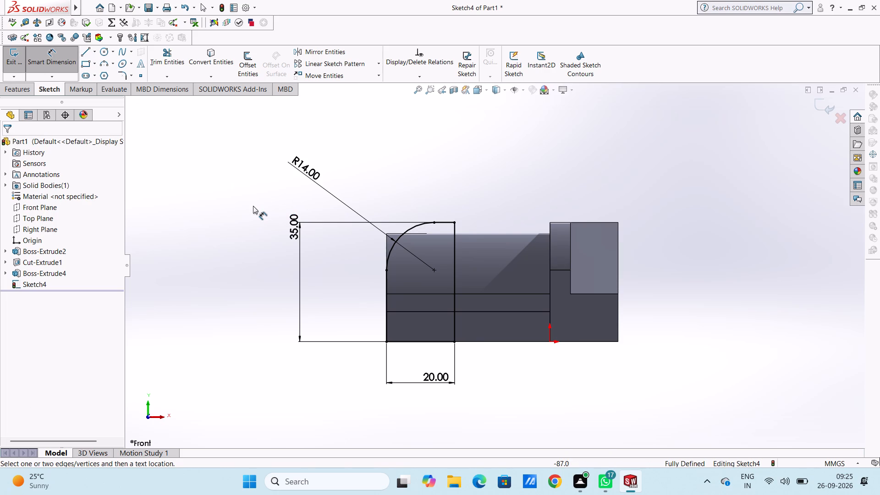
{"action": "key", "text": "Escape"}
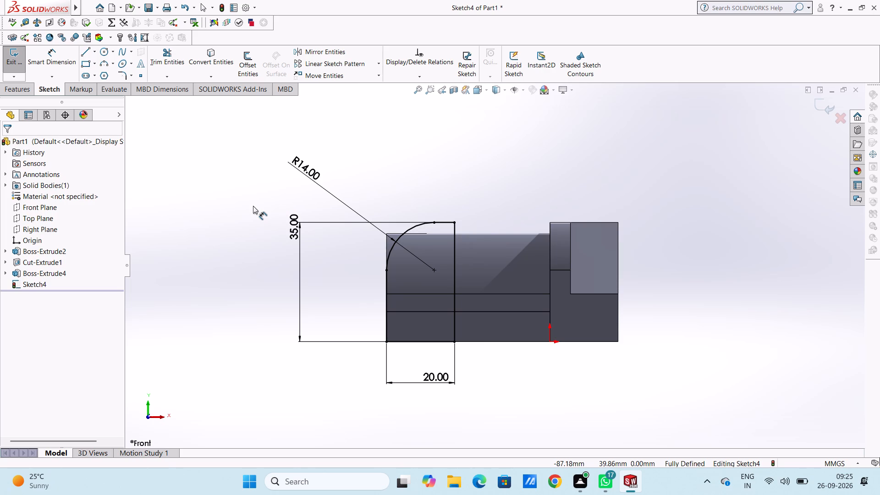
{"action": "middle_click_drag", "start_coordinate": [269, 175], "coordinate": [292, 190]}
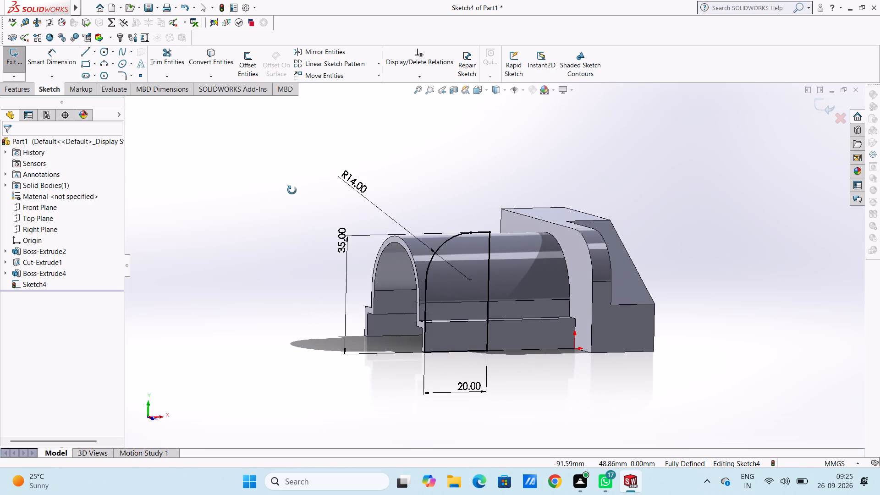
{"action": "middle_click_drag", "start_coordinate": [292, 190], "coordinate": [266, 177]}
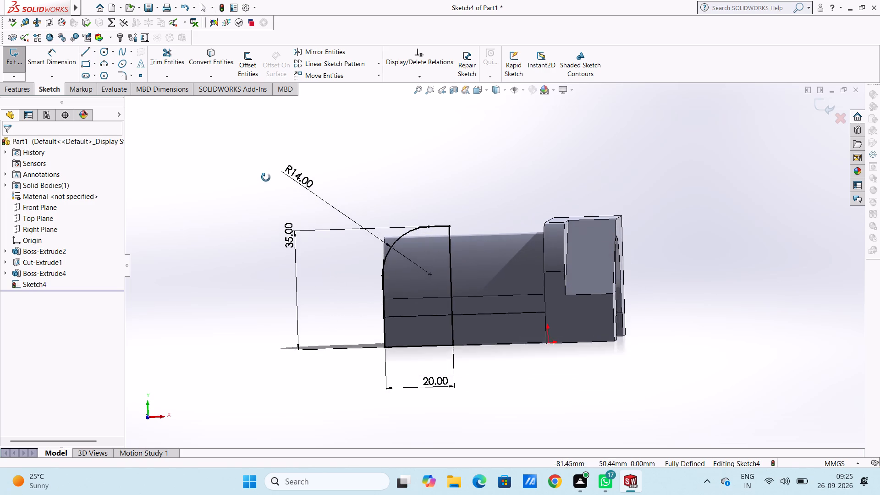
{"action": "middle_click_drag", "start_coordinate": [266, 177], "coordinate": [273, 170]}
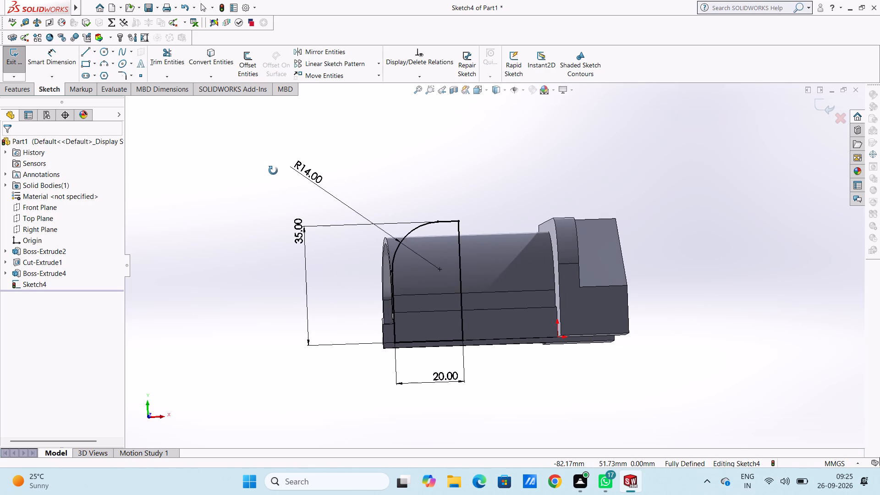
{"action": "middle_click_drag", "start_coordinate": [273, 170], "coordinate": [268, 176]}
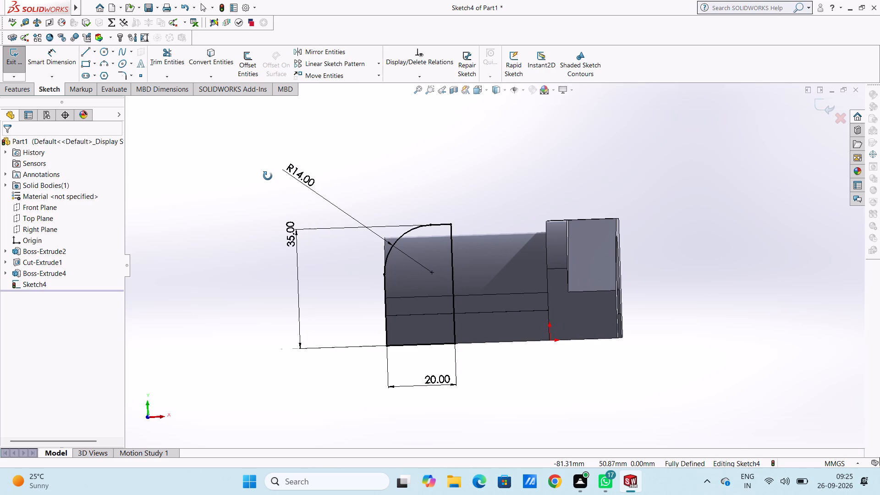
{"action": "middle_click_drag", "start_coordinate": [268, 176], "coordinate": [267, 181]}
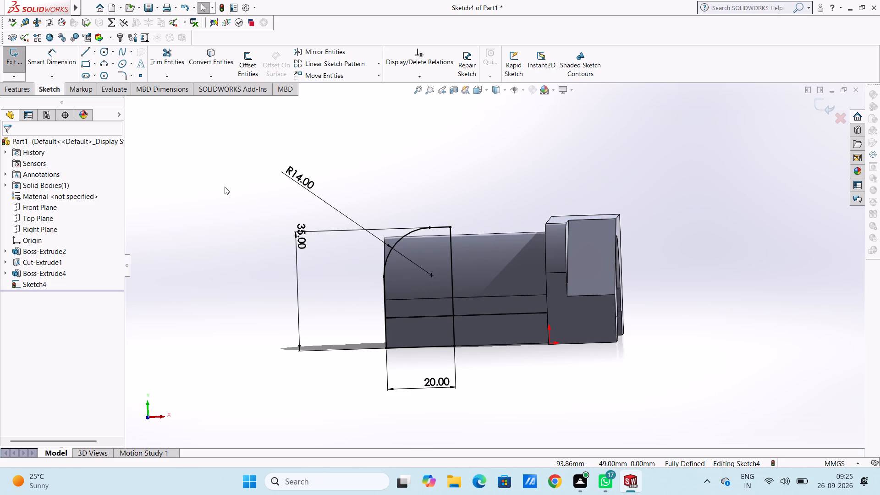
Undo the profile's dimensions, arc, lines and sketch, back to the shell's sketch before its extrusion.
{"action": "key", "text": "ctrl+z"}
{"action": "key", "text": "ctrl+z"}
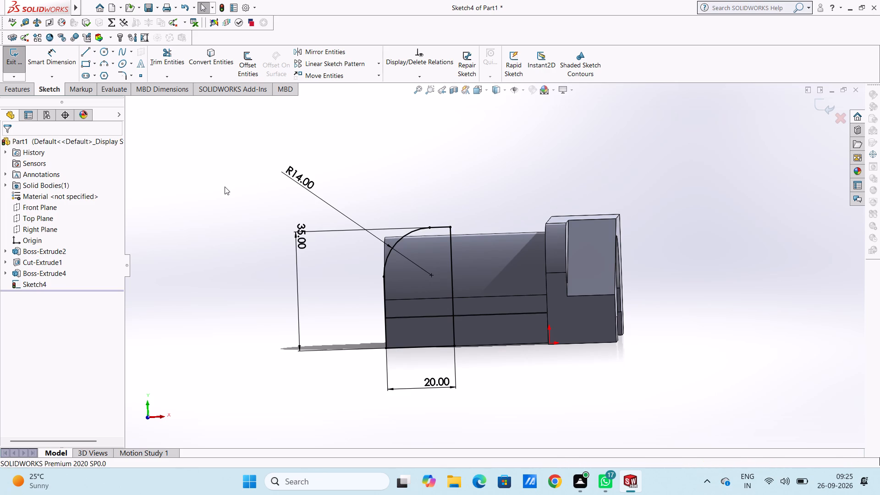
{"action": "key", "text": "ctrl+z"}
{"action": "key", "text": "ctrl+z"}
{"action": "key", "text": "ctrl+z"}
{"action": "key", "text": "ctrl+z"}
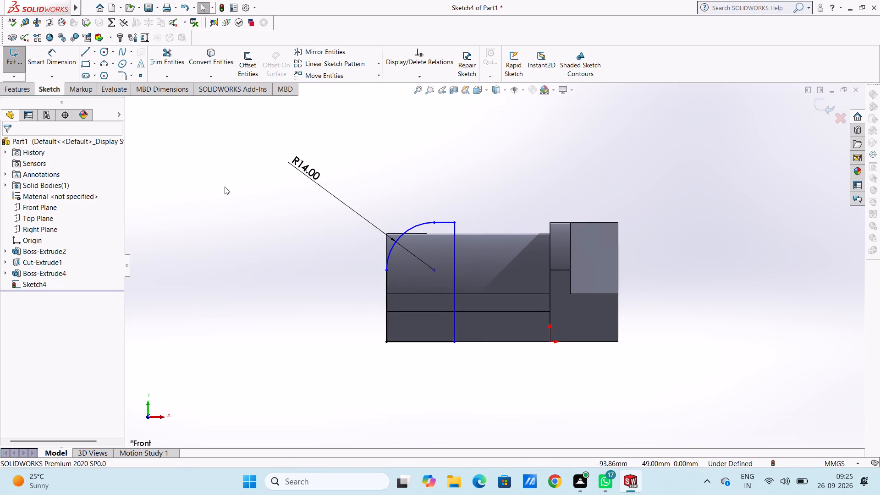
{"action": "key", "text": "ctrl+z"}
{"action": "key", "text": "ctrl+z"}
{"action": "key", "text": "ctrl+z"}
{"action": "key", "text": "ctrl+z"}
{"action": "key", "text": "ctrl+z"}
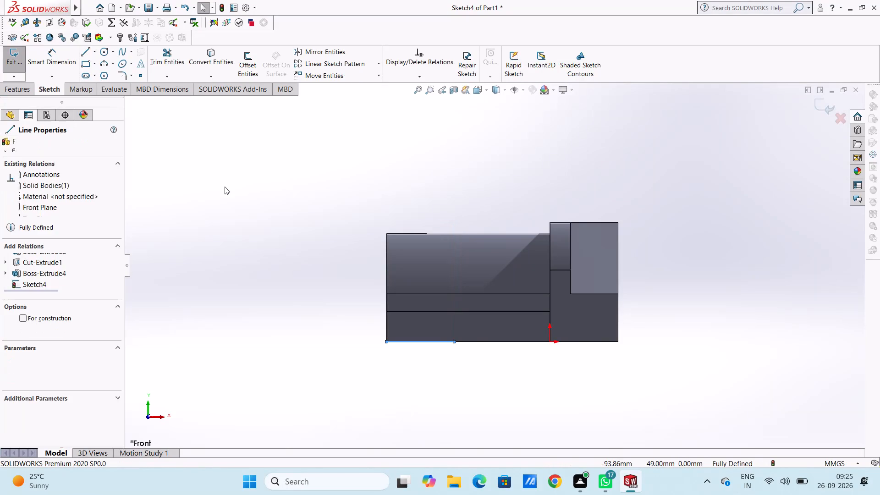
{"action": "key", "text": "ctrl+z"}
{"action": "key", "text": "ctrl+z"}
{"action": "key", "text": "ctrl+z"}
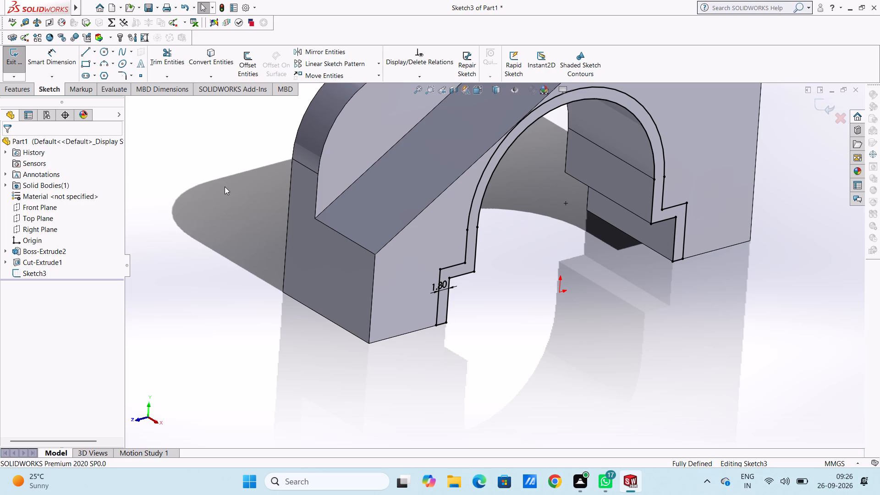
Redo the rounded profile's sketch with its lines, arc and the R14, 20 mm and 35 mm dimensions.
{"action": "key", "text": "ctrl+y"}
{"action": "key", "text": "ctrl+y"}
{"action": "key", "text": "ctrl+y"}
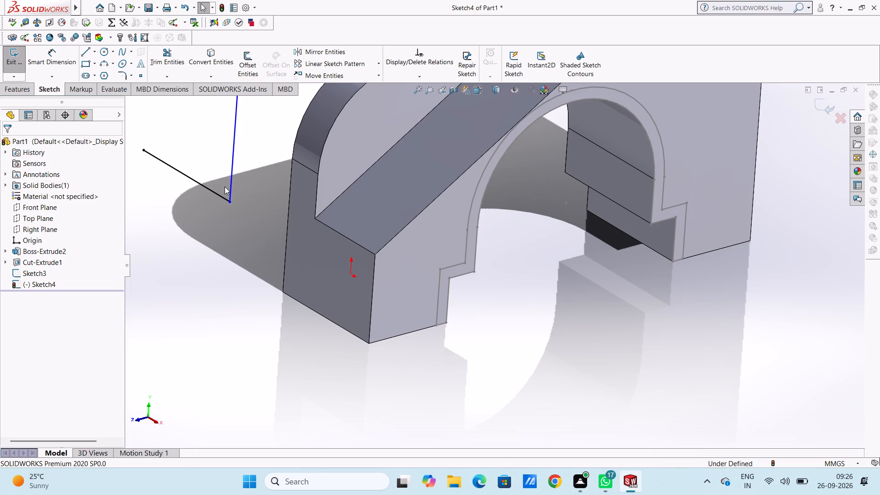
{"action": "key", "text": "ctrl+y"}
{"action": "key", "text": "ctrl+y"}
{"action": "key", "text": "ctrl+y"}
{"action": "key", "text": "ctrl+y"}
{"action": "key", "text": "ctrl+y"}
{"action": "key", "text": "ctrl+y"}
{"action": "key", "text": "ctrl+y"}
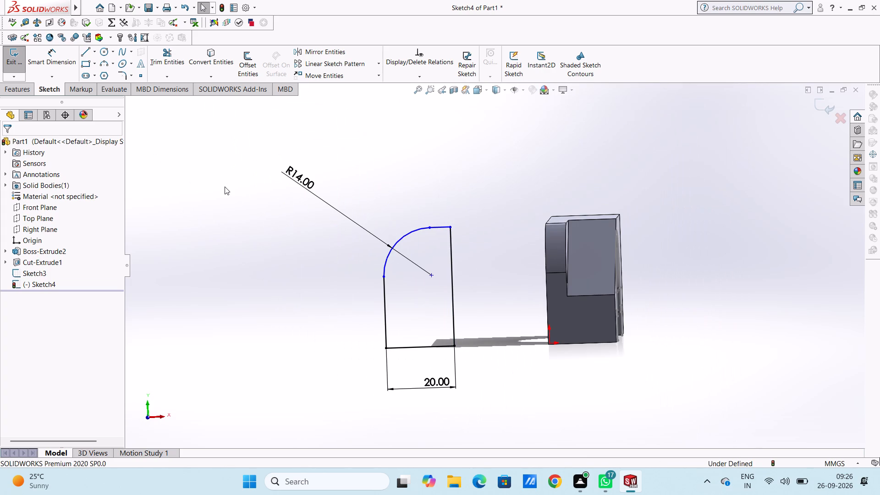
{"action": "key", "text": "ctrl+y"}
{"action": "key", "text": "ctrl+y"}
{"action": "key", "text": "ctrl+y"}
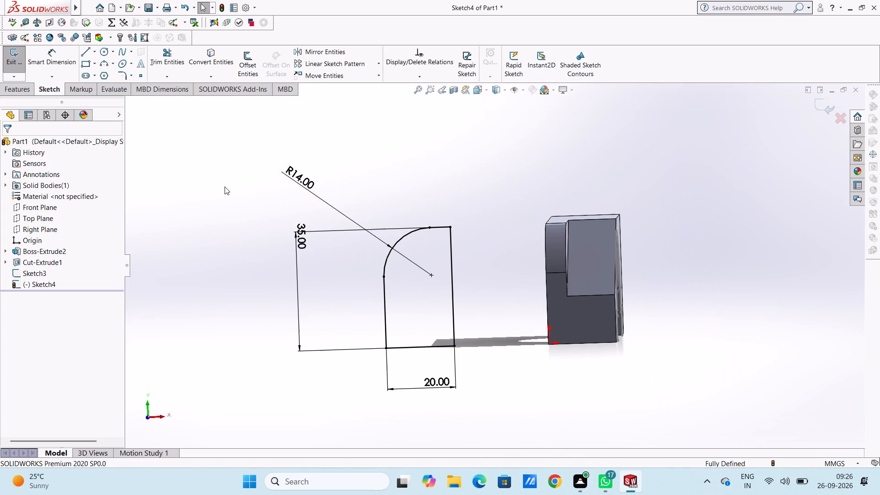
{"action": "key", "text": "ctrl+y"}
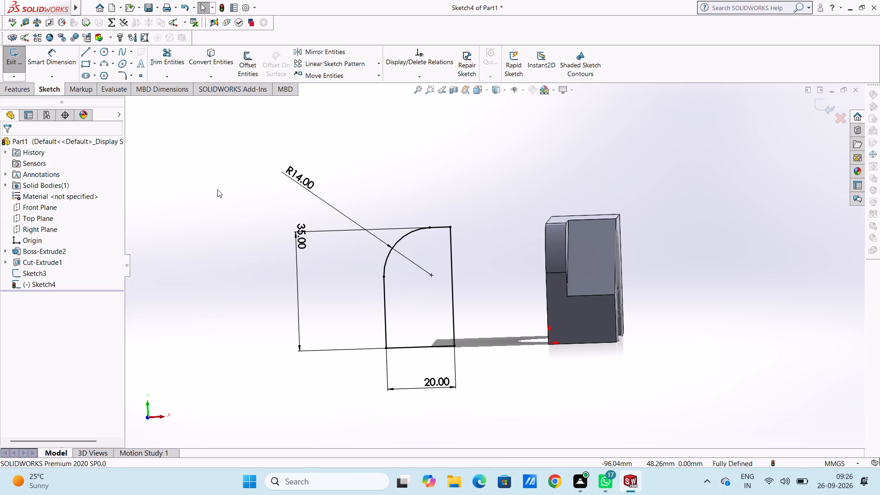
Extrude the rounded profile blind 61 mm in the reversed direction with merge result on.
{"action": "middle_click_drag", "start_coordinate": [226, 188], "coordinate": [253, 170]}
{"action": "scroll", "coordinate": [232, 158], "scroll_direction": "down", "scroll_amount": 1}
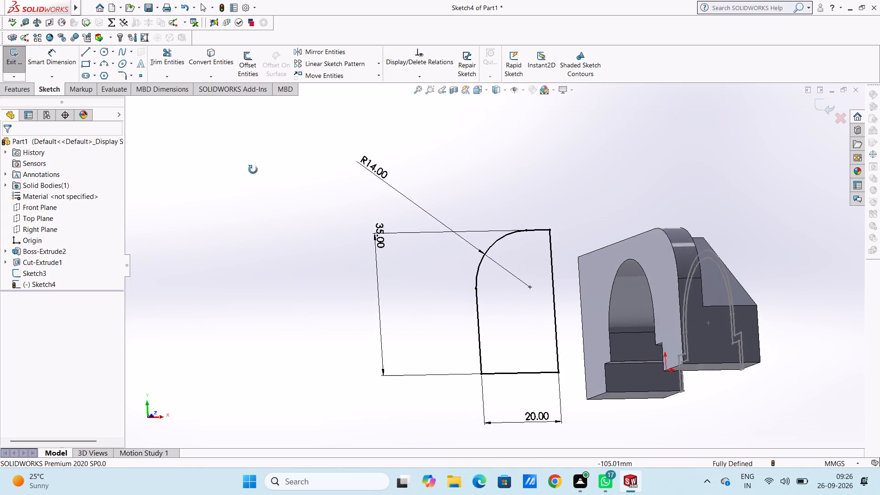
{"action": "middle_click_drag", "start_coordinate": [253, 170], "coordinate": [273, 182]}
{"action": "middle_click", "coordinate": [273, 182]}
{"action": "middle_click", "coordinate": [273, 182]}
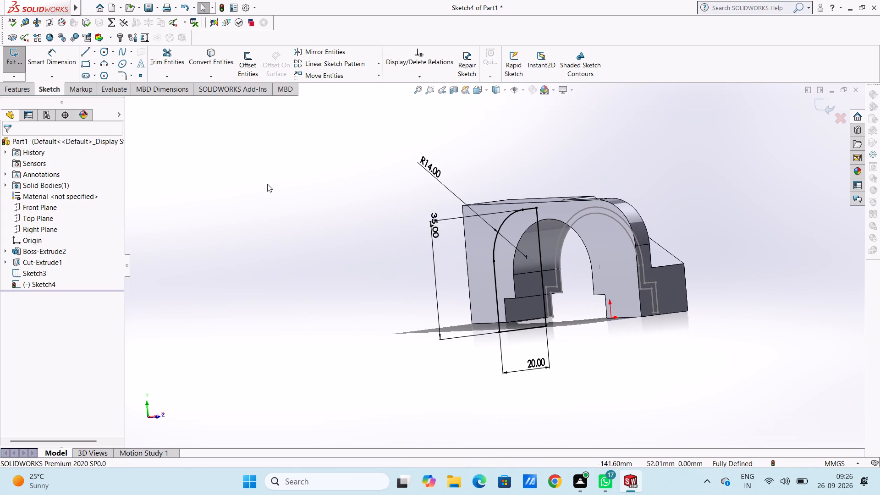
{"action": "left_click", "coordinate": [23, 92]}
{"action": "left_click", "coordinate": [19, 62]}
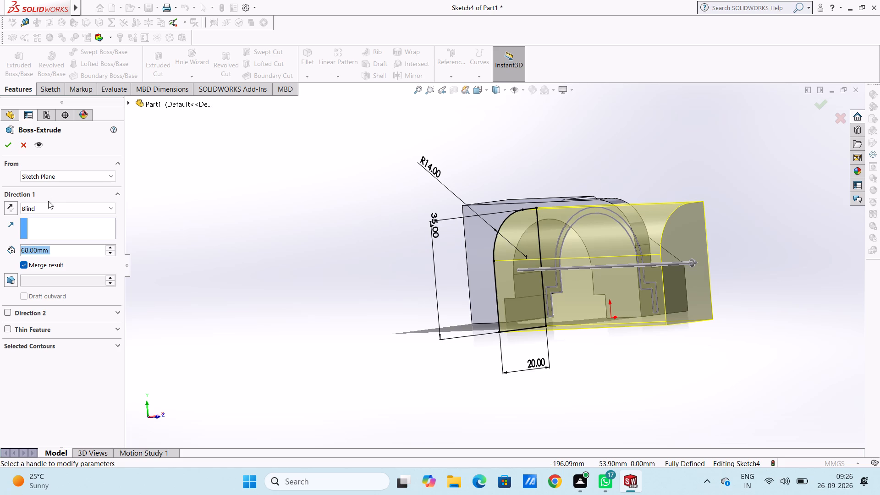
{"action": "left_click", "coordinate": [9, 207]}
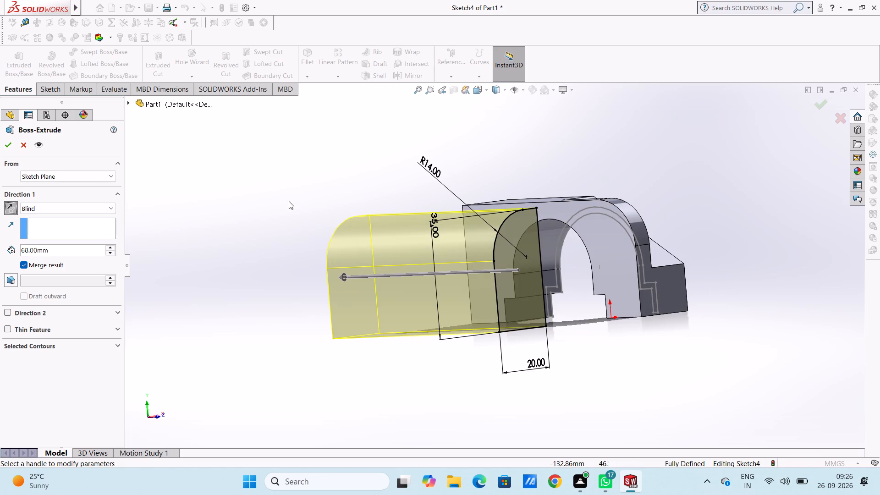
{"action": "middle_click_drag", "start_coordinate": [282, 187], "coordinate": [321, 222]}
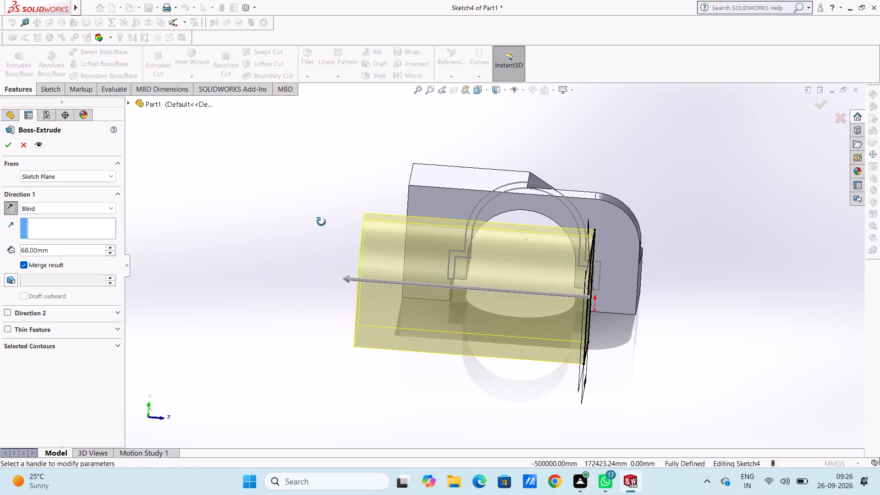
{"action": "middle_click_drag", "start_coordinate": [321, 222], "coordinate": [304, 194]}
{"action": "middle_click", "coordinate": [304, 194]}
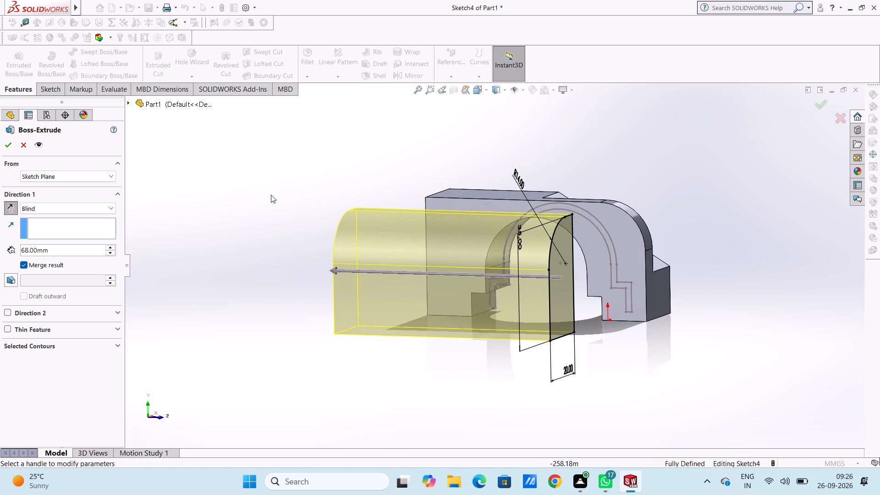
{"action": "double_click", "coordinate": [86, 249]}
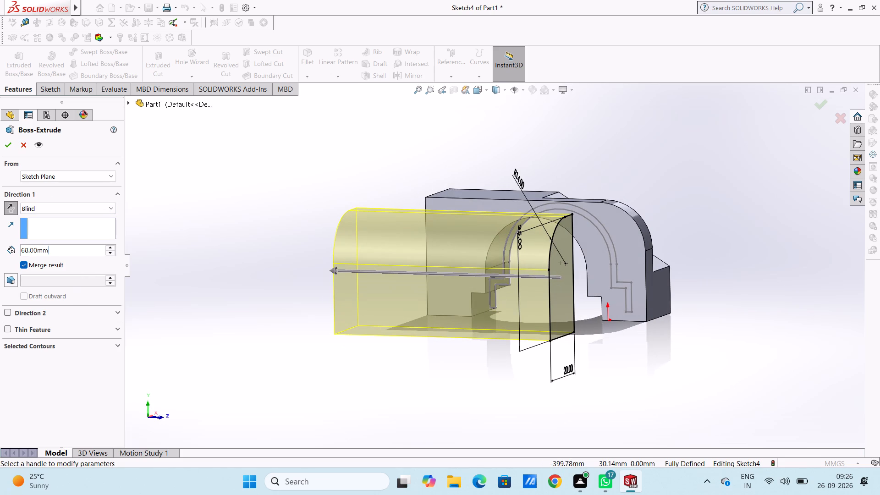
{"action": "type", "text": "61"}
{"action": "key", "text": "Return"}
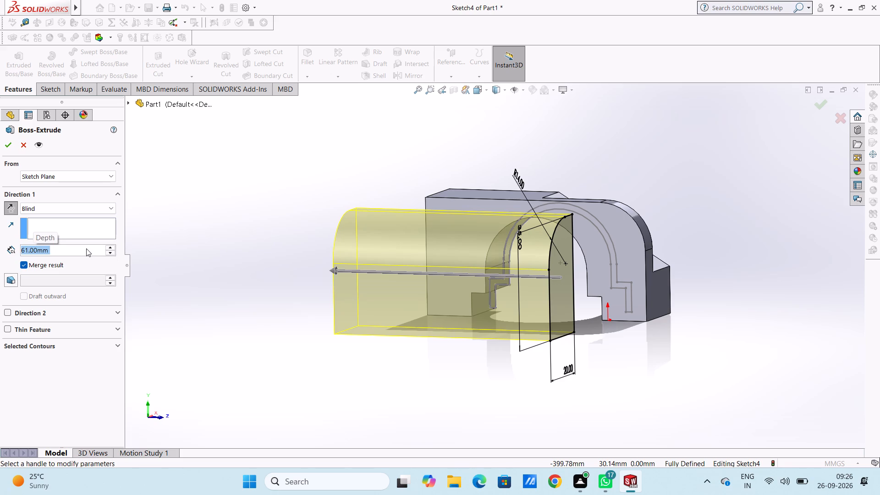
{"action": "left_click", "coordinate": [10, 146]}
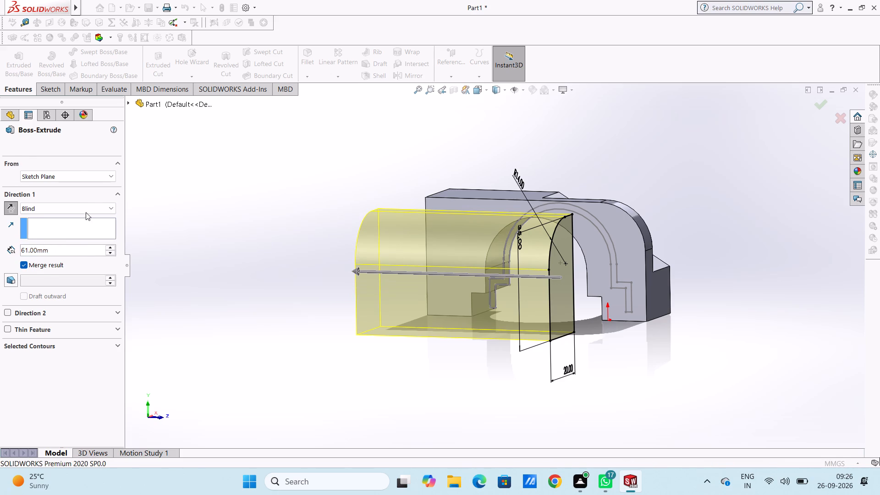
Examine the new rounded block and its placement beside the arched block from several angles.
{"action": "left_click", "coordinate": [197, 207]}
{"action": "middle_click_drag", "start_coordinate": [255, 191], "coordinate": [182, 207]}
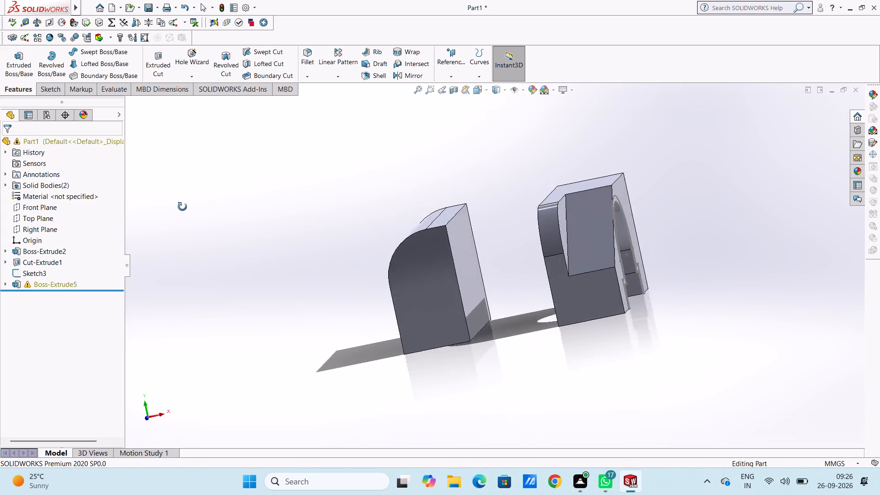
{"action": "middle_click_drag", "start_coordinate": [182, 207], "coordinate": [208, 264]}
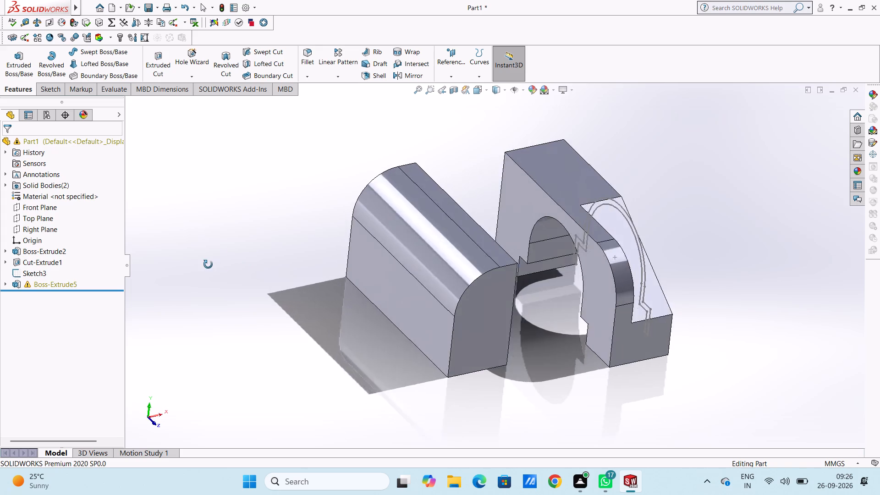
{"action": "middle_click_drag", "start_coordinate": [208, 264], "coordinate": [206, 264]}
{"action": "middle_click_drag", "start_coordinate": [317, 233], "coordinate": [325, 248]}
{"action": "scroll", "coordinate": [269, 182], "scroll_direction": "down", "scroll_amount": 1}
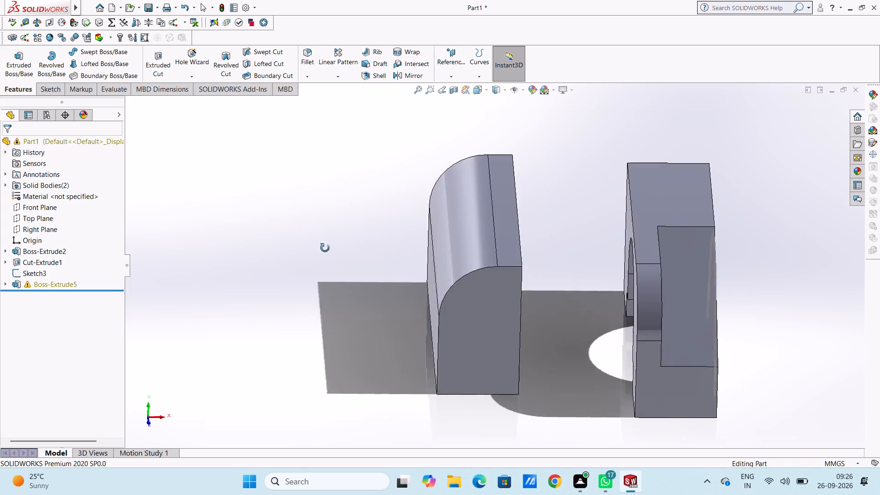
{"action": "middle_click_drag", "start_coordinate": [325, 248], "coordinate": [278, 214]}
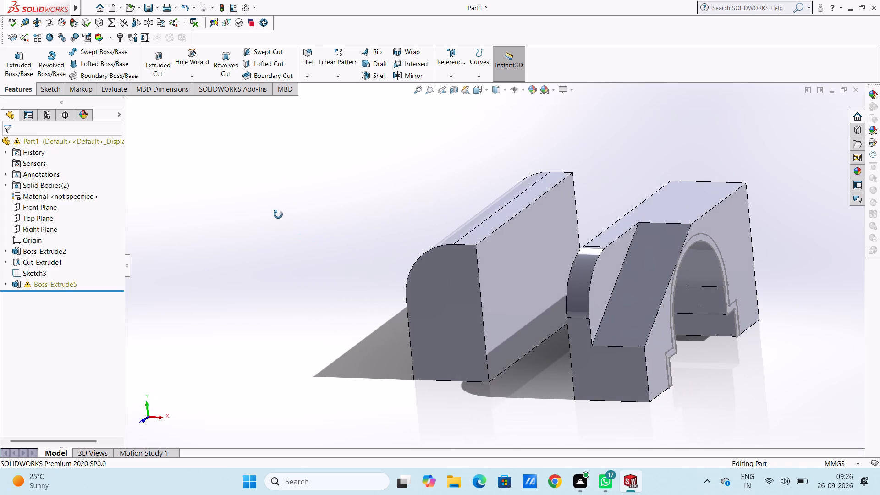
{"action": "middle_click_drag", "start_coordinate": [278, 214], "coordinate": [268, 204]}
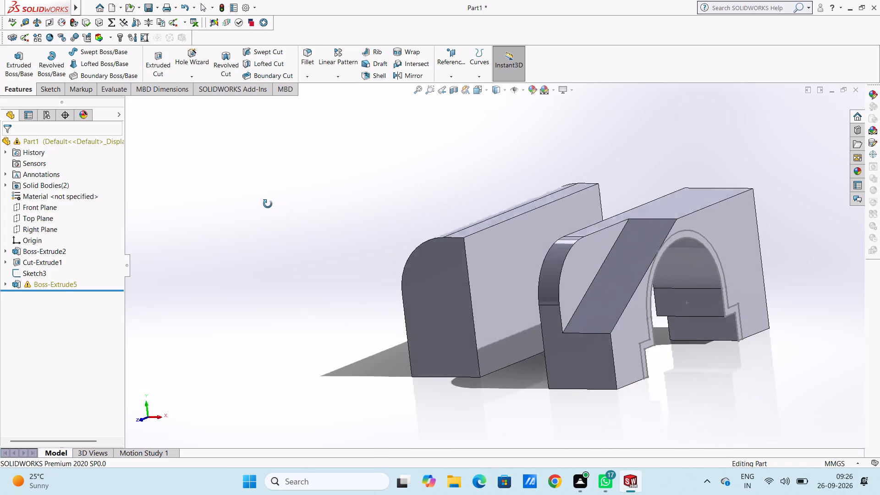
{"action": "middle_click_drag", "start_coordinate": [268, 204], "coordinate": [261, 203]}
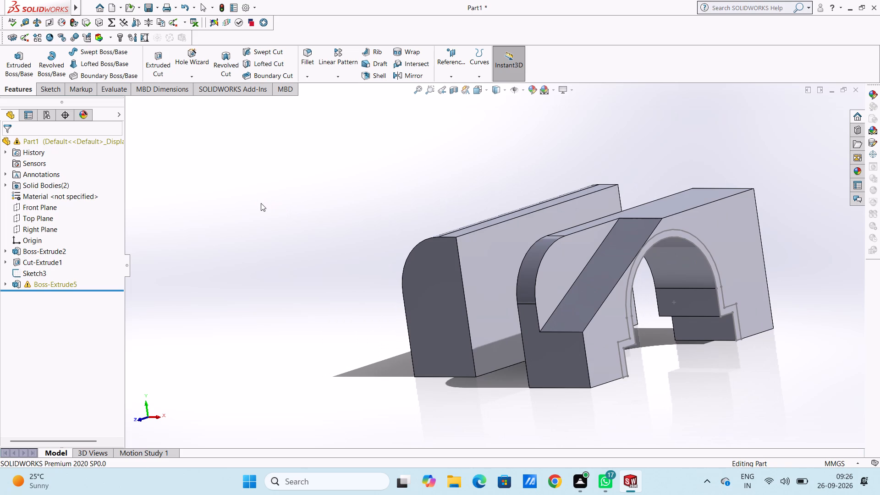
Start a new sketch, in the Right view, on the arched block's flat side face surrounding the arch opening.
{"action": "key", "text": "ctrl+4"}
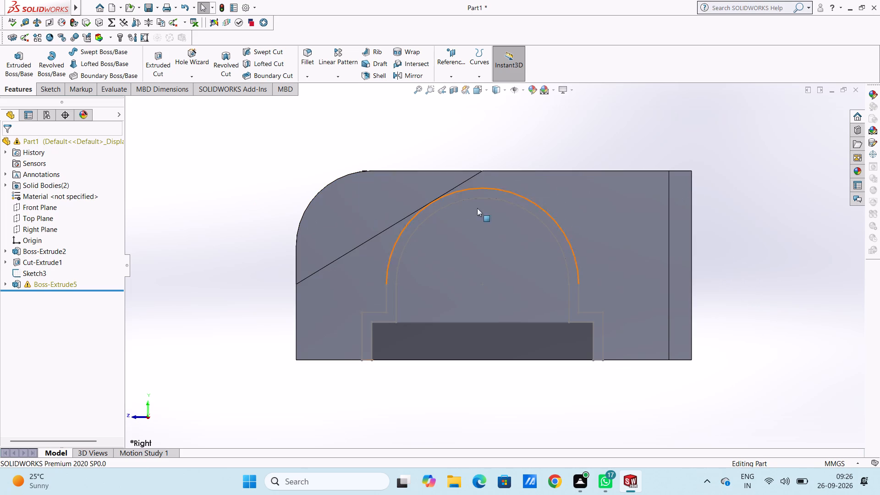
{"action": "left_click", "coordinate": [519, 201]}
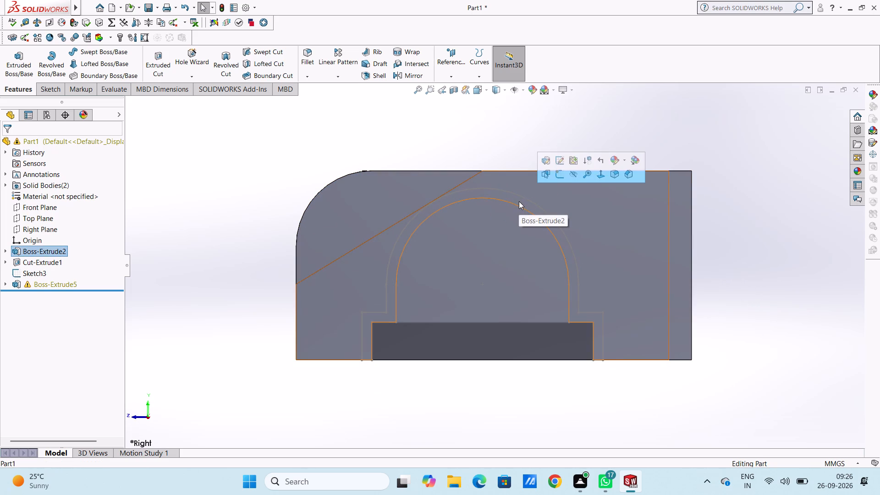
{"action": "left_click", "coordinate": [557, 175]}
{"action": "left_click", "coordinate": [533, 148]}
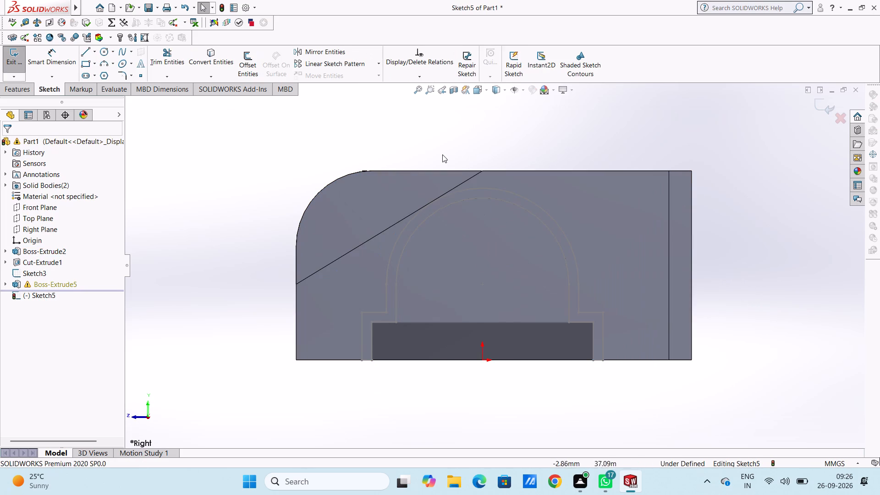
Offset the opening's edges outward, picking the arch and the vertical and step edges down one side.
{"action": "left_click", "coordinate": [242, 55]}
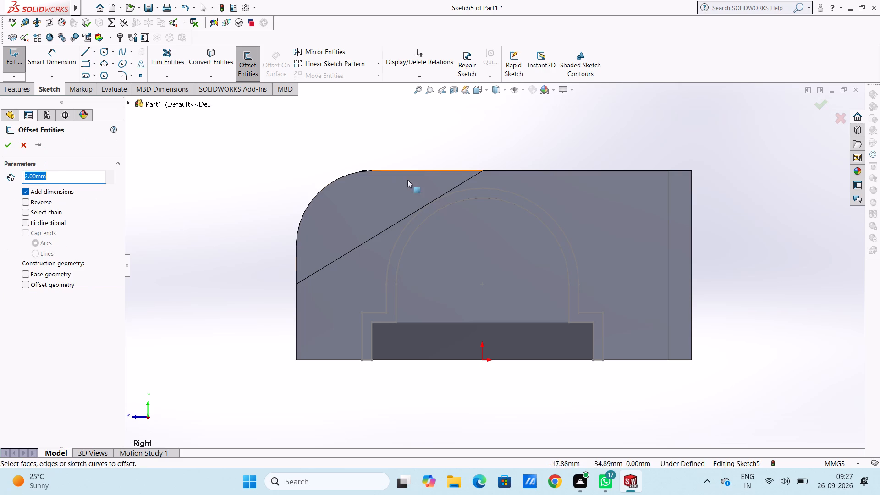
{"action": "left_click", "coordinate": [467, 200]}
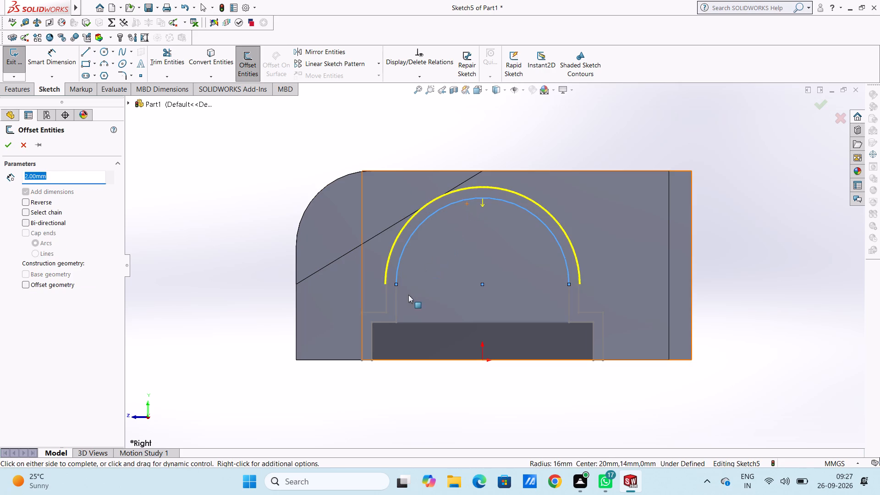
{"action": "left_click", "coordinate": [396, 296]}
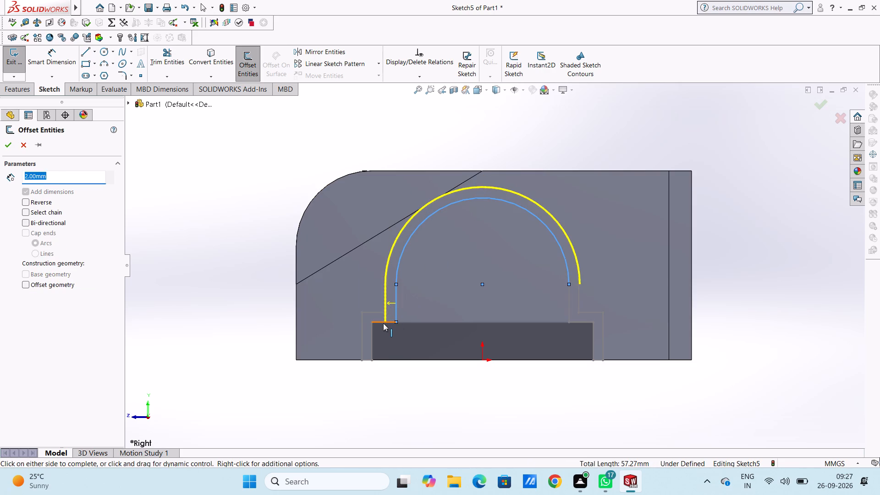
{"action": "left_click", "coordinate": [383, 323]}
{"action": "left_click", "coordinate": [373, 333]}
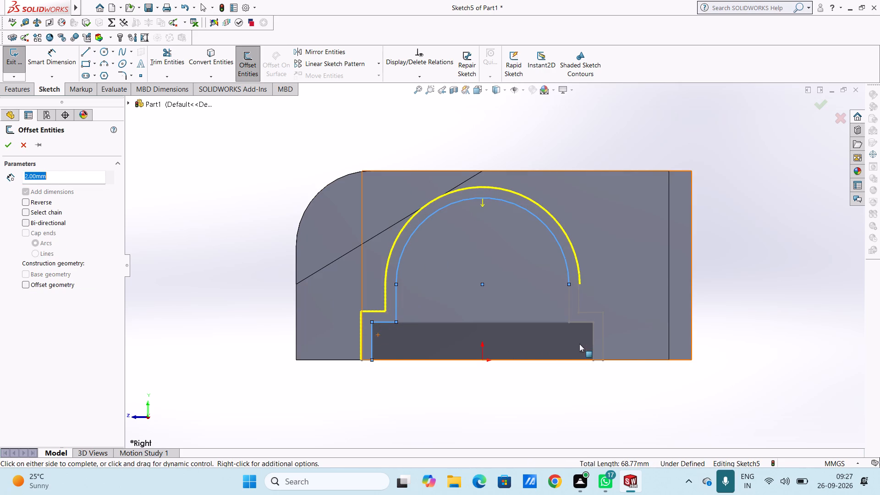
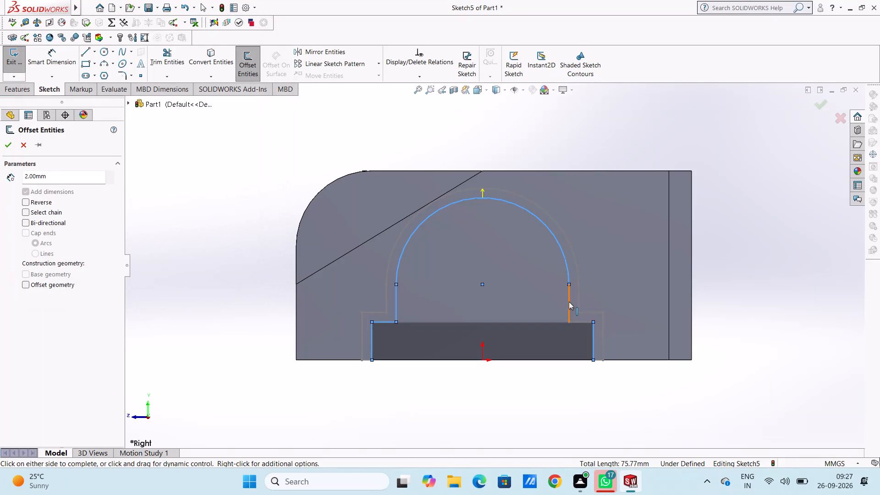
Complete the 2 mm outward offset of the opening's arch and the vertical and step edges along one side.
{"action": "left_click", "coordinate": [569, 302]}
{"action": "left_click", "coordinate": [569, 304]}
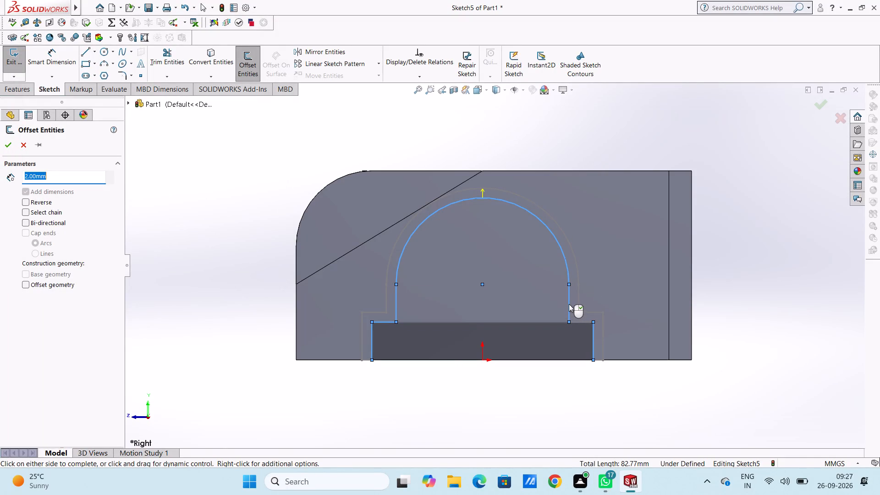
{"action": "left_click", "coordinate": [594, 340]}
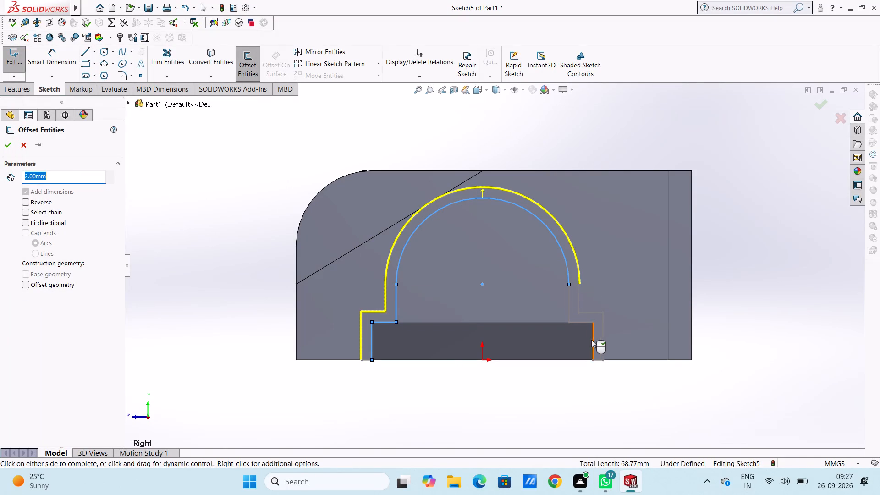
{"action": "left_click", "coordinate": [8, 147]}
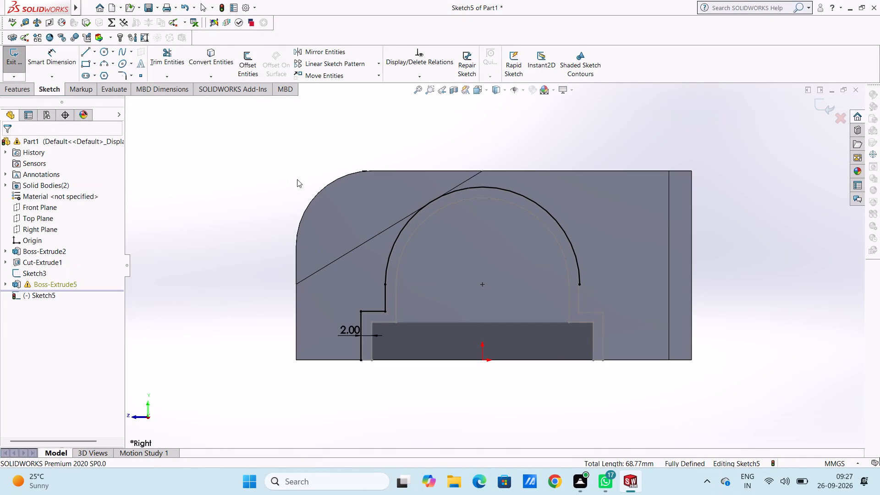
Offset the vertical and step edges on the opening's other side outward by 2 mm, reversing the offset direction.
{"action": "left_click", "coordinate": [244, 60]}
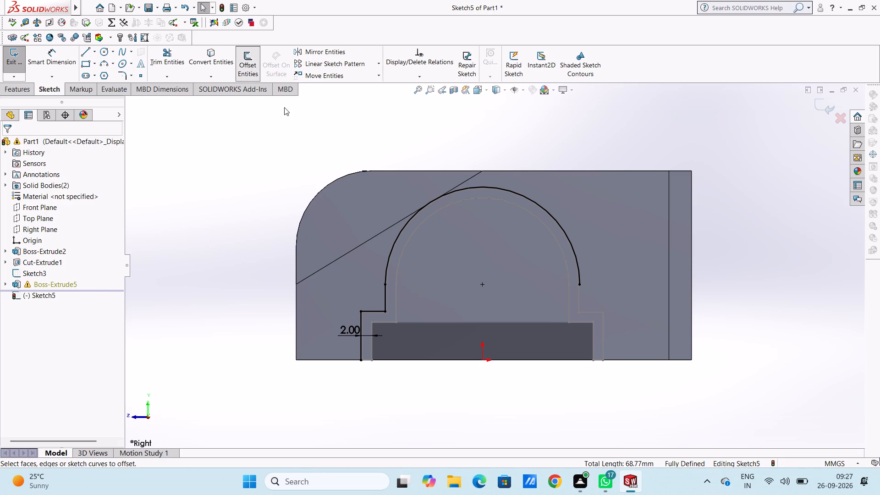
{"action": "left_click", "coordinate": [570, 311]}
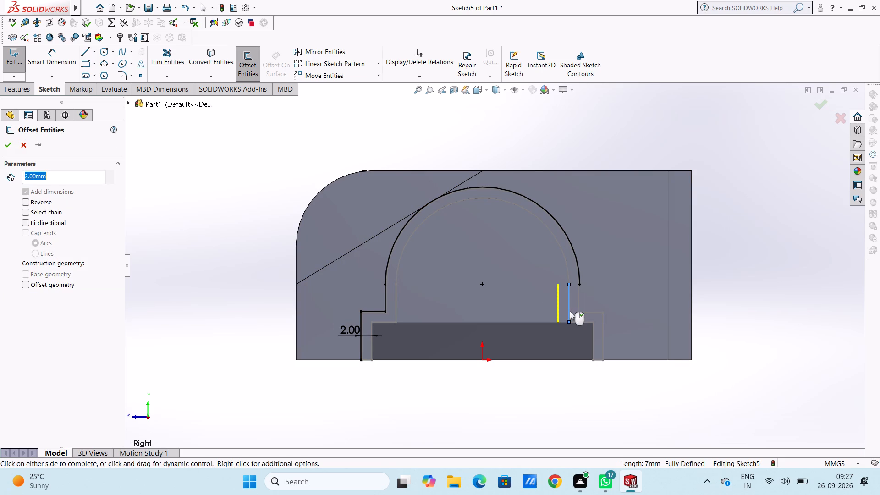
{"action": "left_click", "coordinate": [26, 202]}
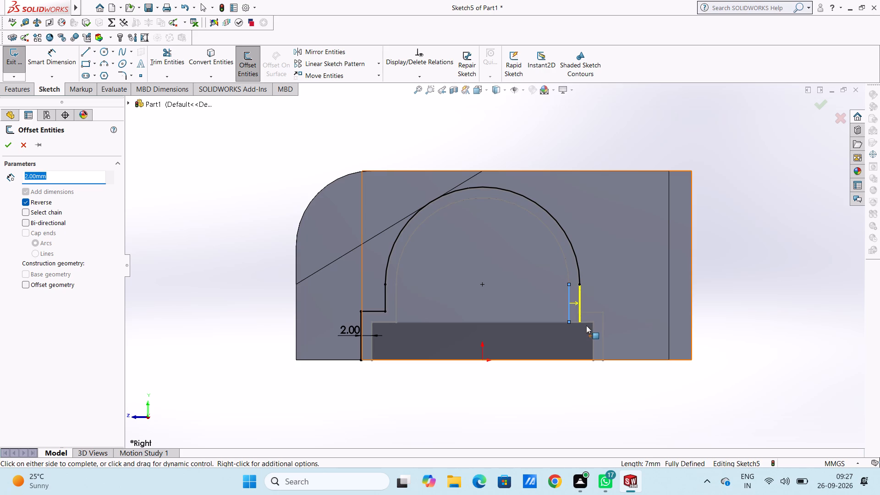
{"action": "left_click", "coordinate": [587, 322]}
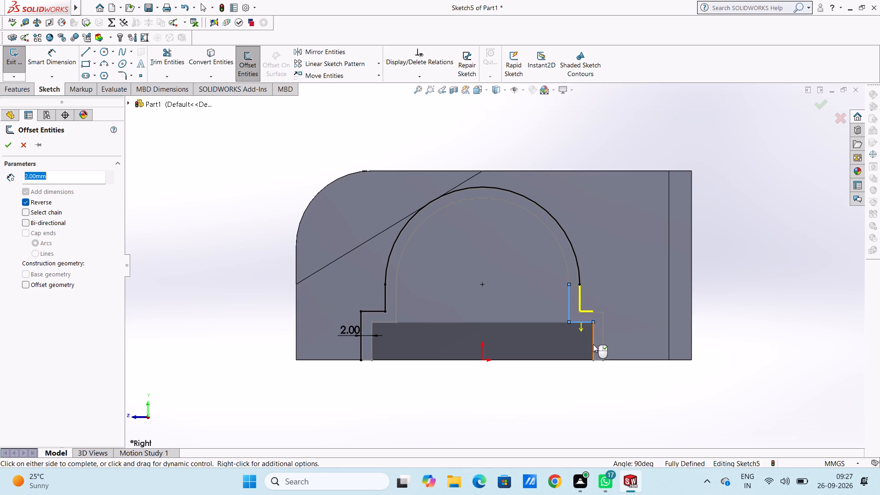
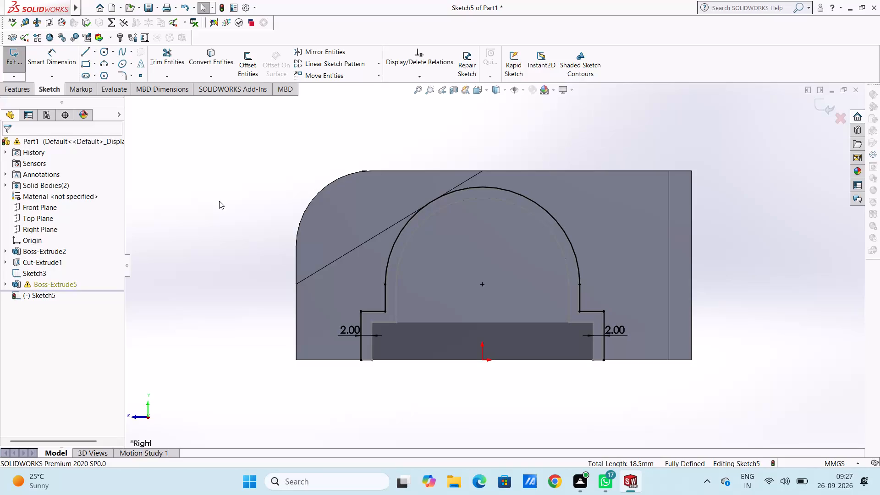
Offset the whole outer arch outline, including both sides' vertical and step lines, inward by 2 mm with the direction reversed.
{"action": "scroll", "coordinate": [219, 201], "scroll_direction": "up", "scroll_amount": 1}
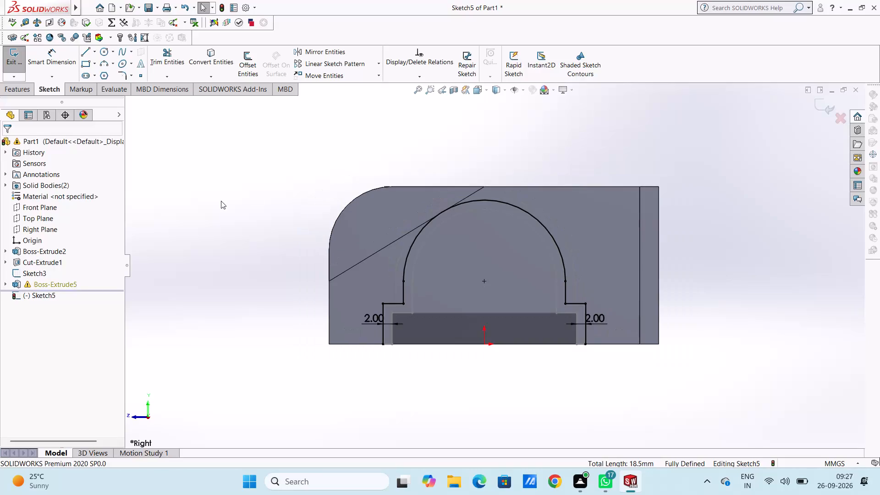
{"action": "middle_click_drag", "start_coordinate": [311, 170], "coordinate": [319, 206]}
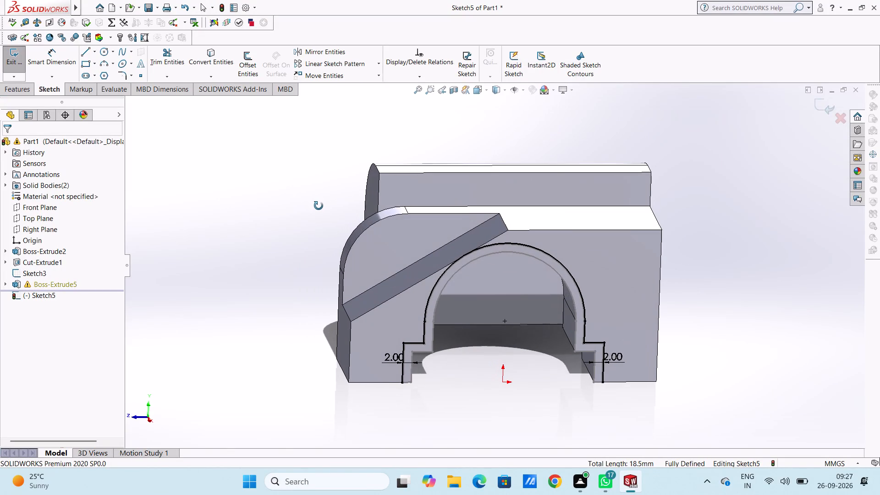
{"action": "middle_click_drag", "start_coordinate": [319, 206], "coordinate": [318, 187]}
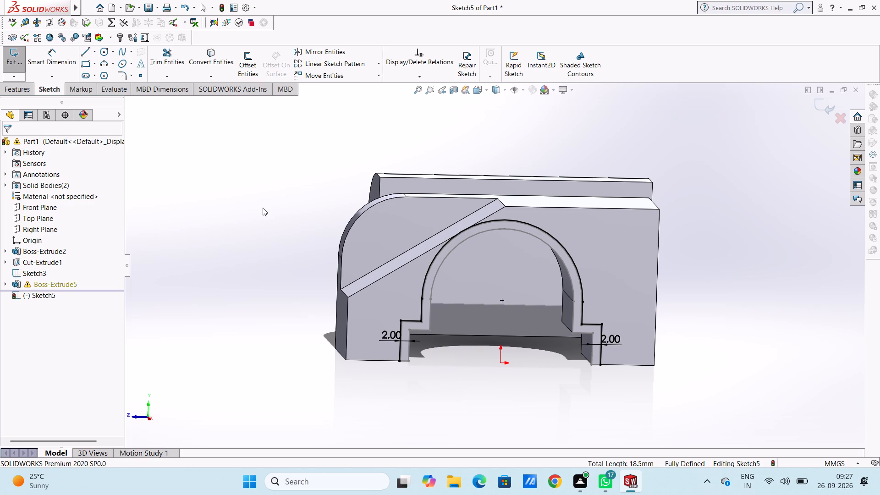
{"action": "key", "text": "ctrl+4"}
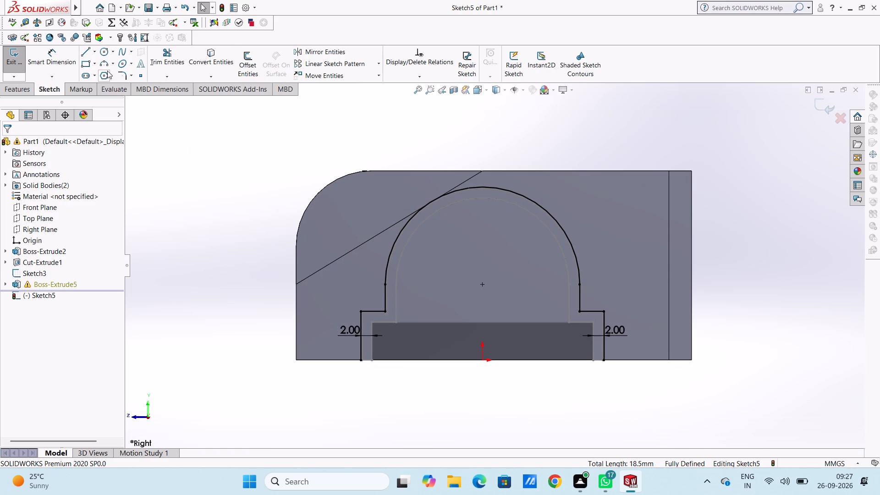
{"action": "left_click", "coordinate": [239, 57]}
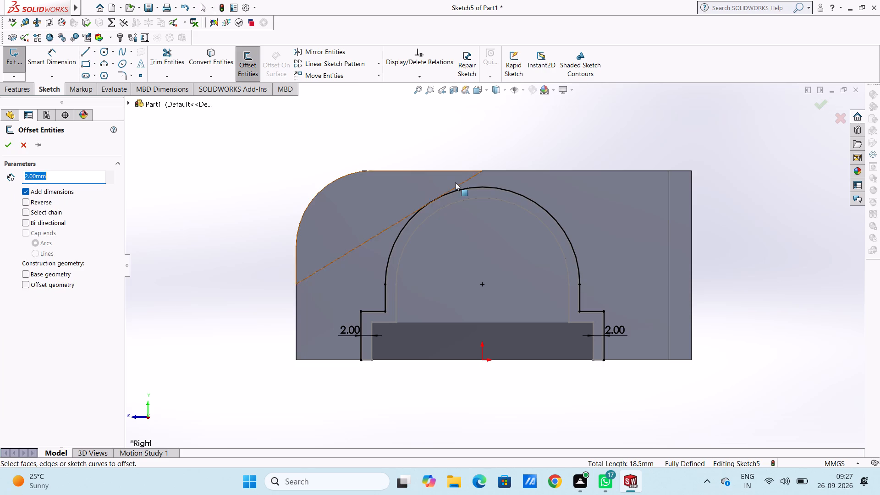
{"action": "left_click", "coordinate": [476, 186]}
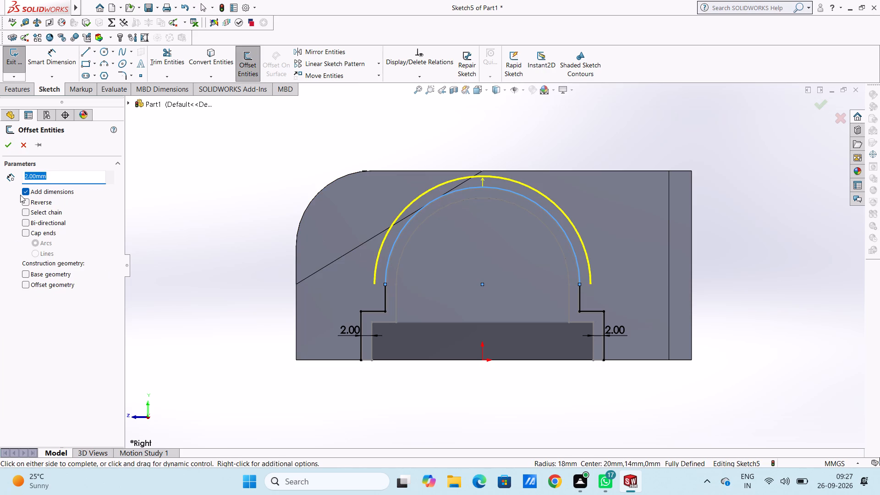
{"action": "left_click", "coordinate": [26, 201]}
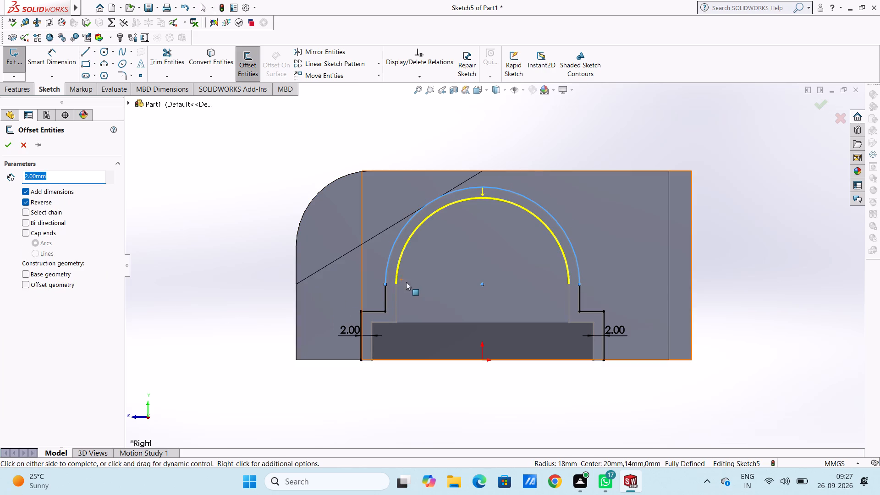
{"action": "left_click", "coordinate": [384, 301]}
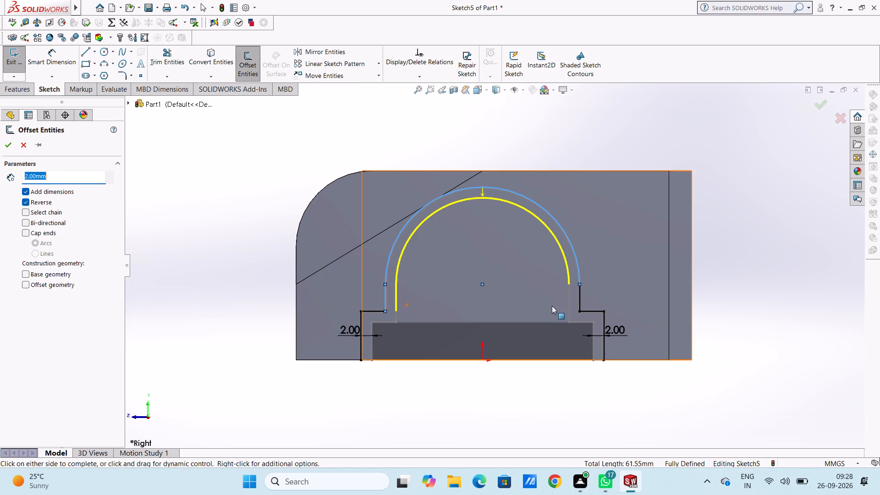
{"action": "left_click", "coordinate": [580, 297]}
{"action": "left_click", "coordinate": [592, 312]}
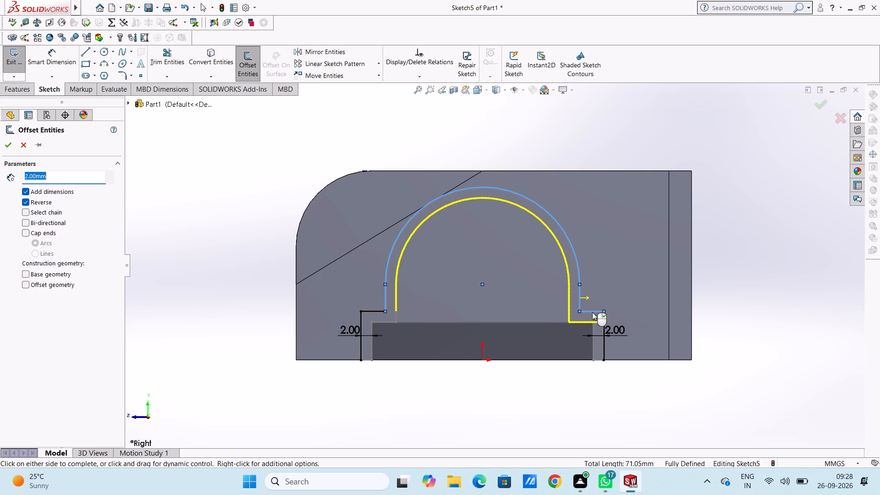
{"action": "left_click", "coordinate": [604, 345]}
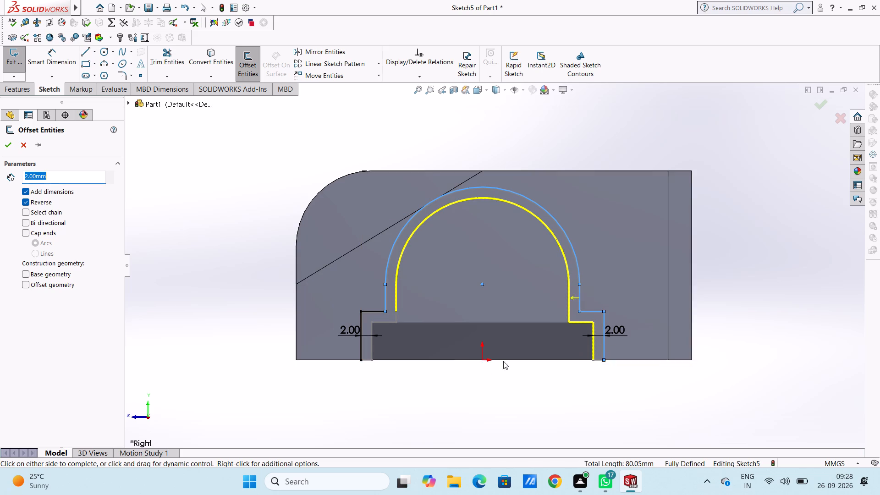
{"action": "left_click", "coordinate": [368, 313]}
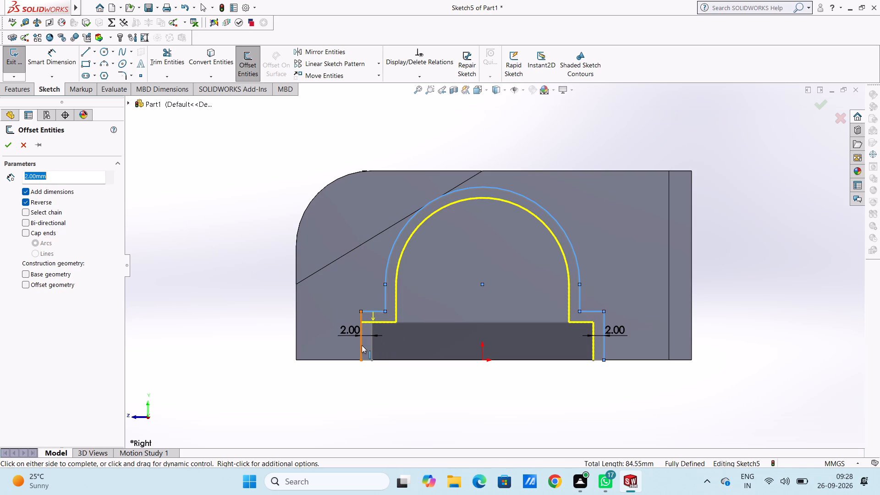
{"action": "left_click", "coordinate": [362, 345]}
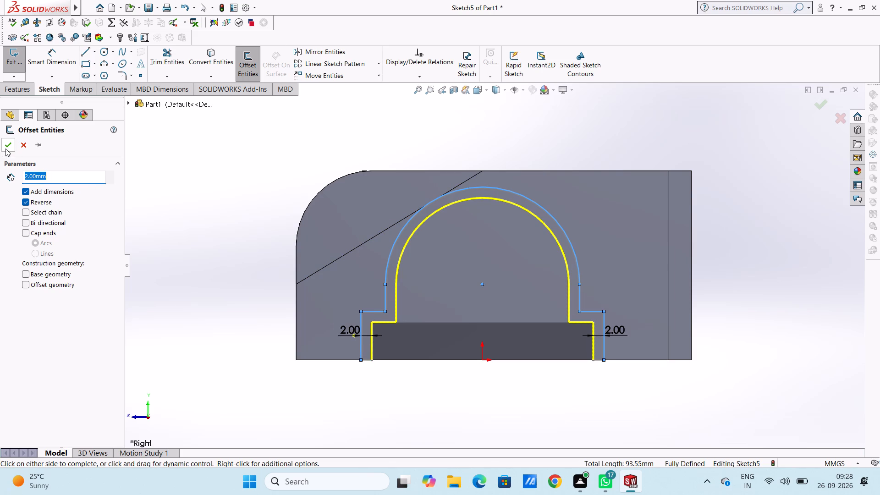
{"action": "left_click", "coordinate": [5, 148]}
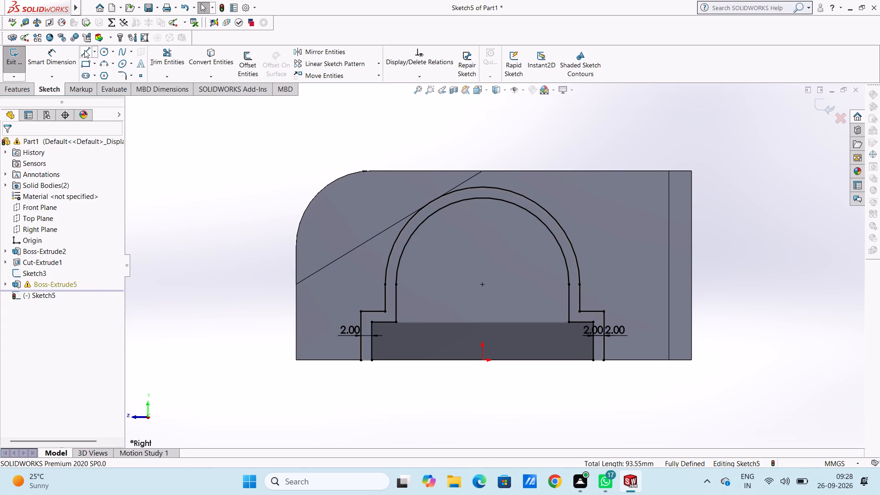
Draw short horizontal lines closing the gap between the inner and outer outlines at both bottom ends of the arch profile.
{"action": "left_click", "coordinate": [84, 50]}
{"action": "left_click", "coordinate": [359, 363]}
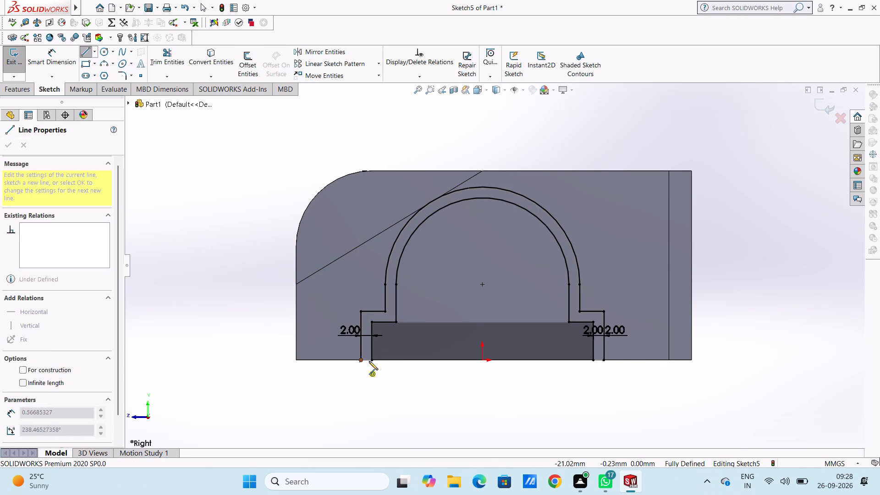
{"action": "left_click", "coordinate": [370, 361]}
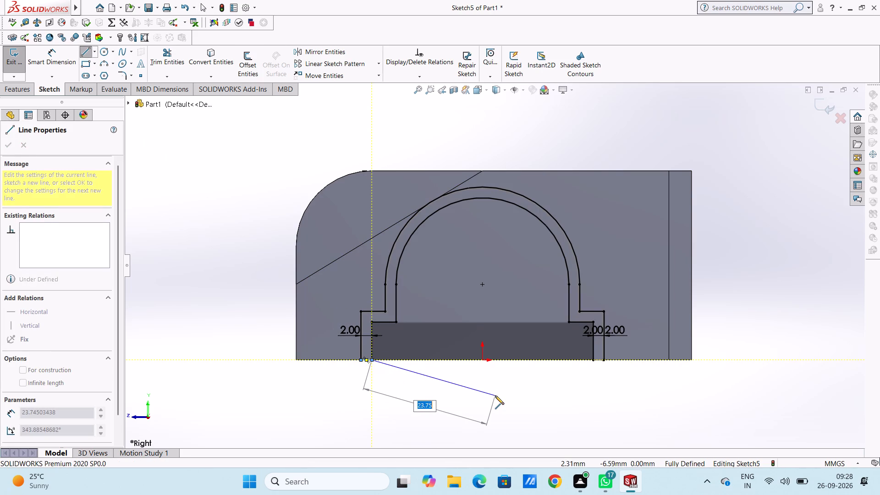
{"action": "key", "text": "Escape"}
{"action": "key", "text": "Escape"}
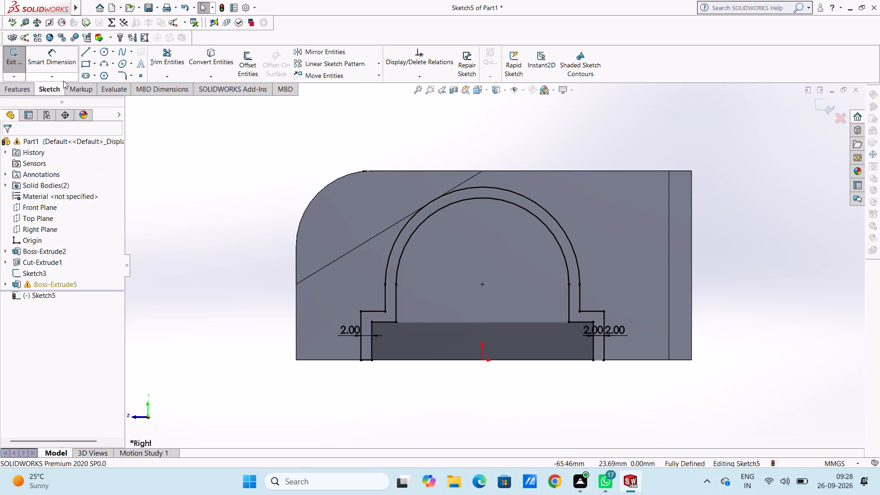
{"action": "left_click", "coordinate": [84, 53]}
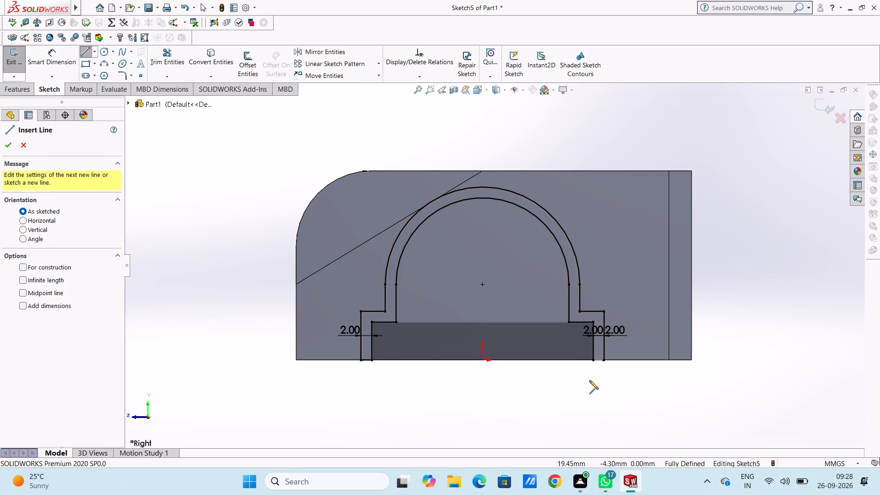
{"action": "left_click", "coordinate": [594, 362]}
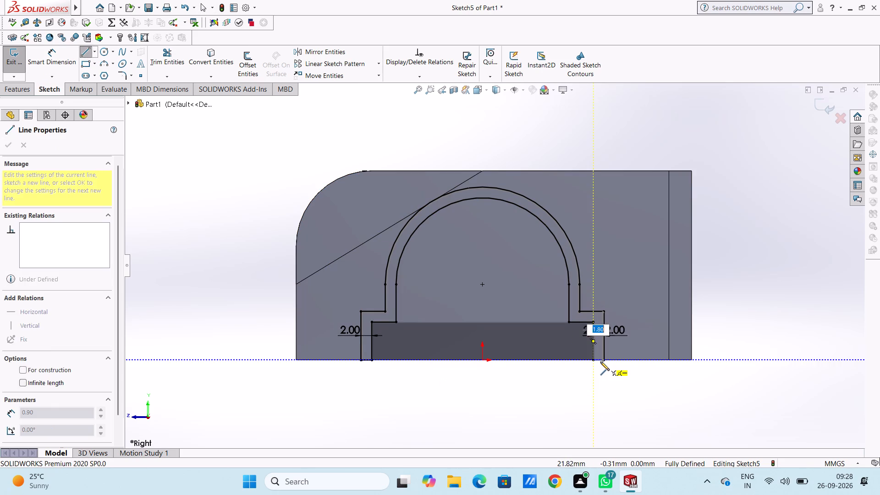
{"action": "left_click", "coordinate": [604, 360]}
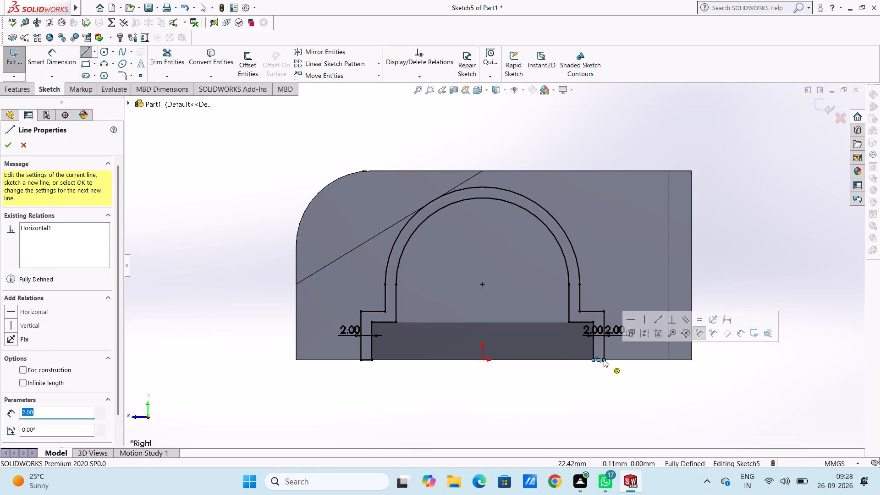
{"action": "key", "text": "Escape"}
{"action": "key", "text": "Escape"}
{"action": "key", "text": "Escape"}
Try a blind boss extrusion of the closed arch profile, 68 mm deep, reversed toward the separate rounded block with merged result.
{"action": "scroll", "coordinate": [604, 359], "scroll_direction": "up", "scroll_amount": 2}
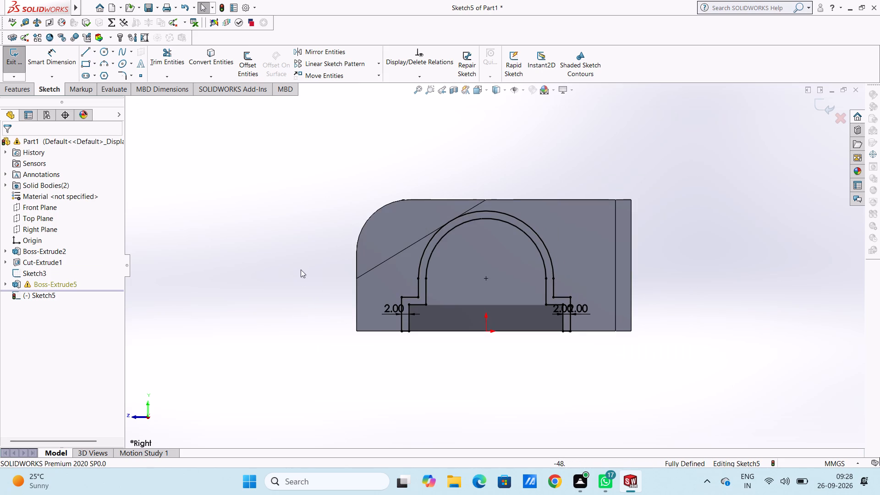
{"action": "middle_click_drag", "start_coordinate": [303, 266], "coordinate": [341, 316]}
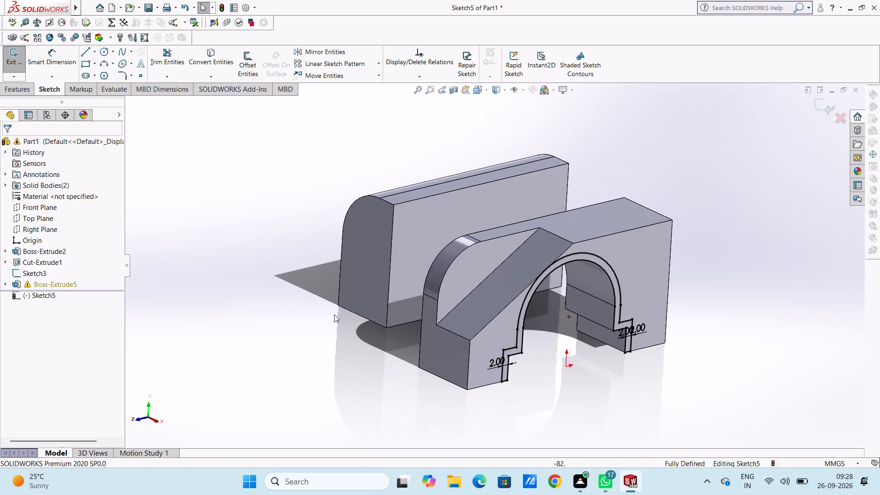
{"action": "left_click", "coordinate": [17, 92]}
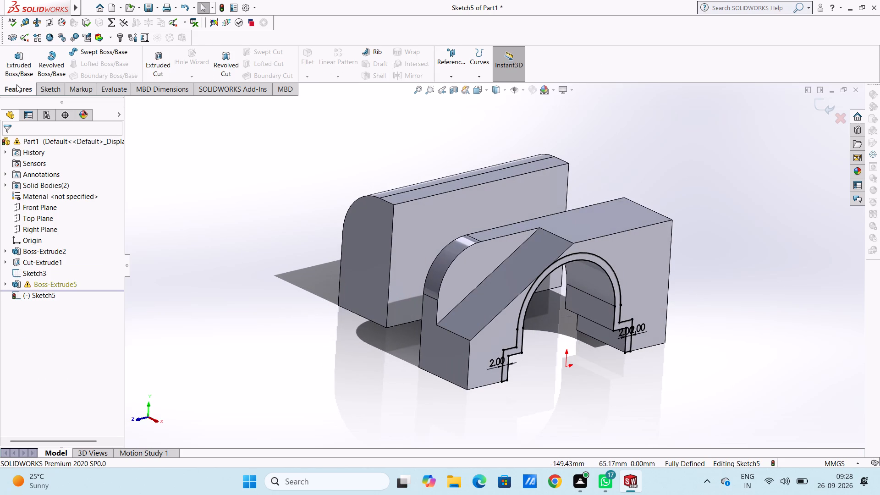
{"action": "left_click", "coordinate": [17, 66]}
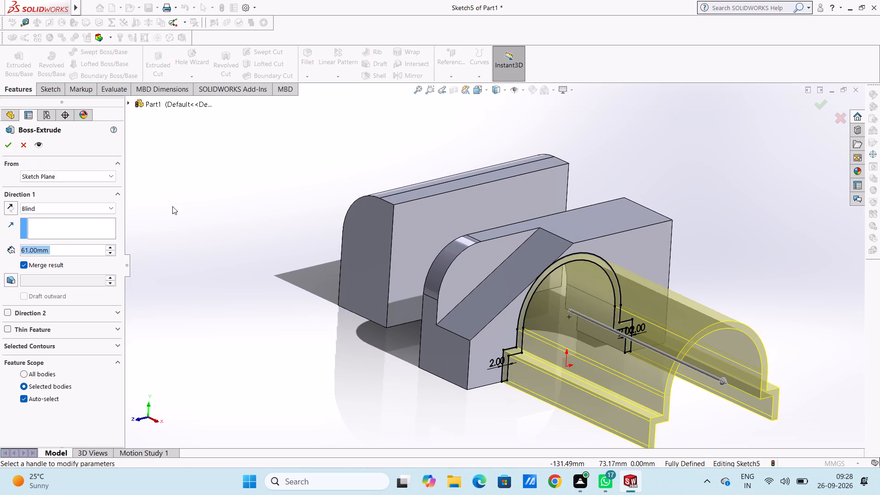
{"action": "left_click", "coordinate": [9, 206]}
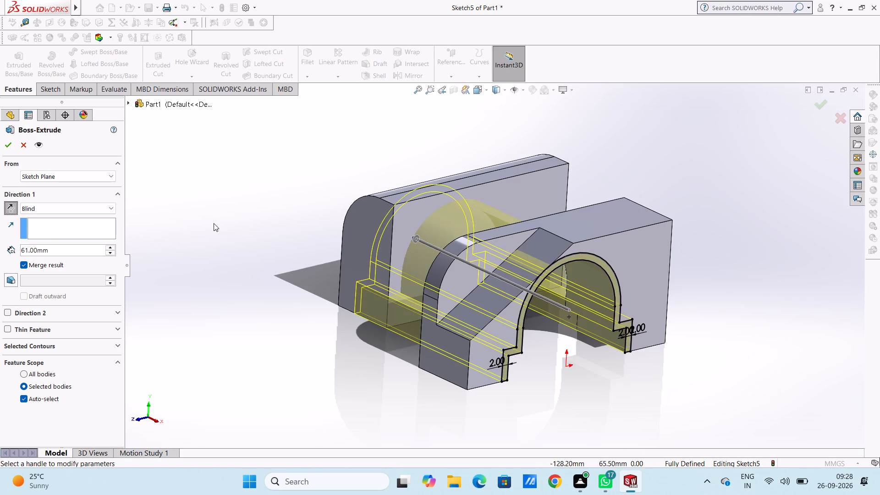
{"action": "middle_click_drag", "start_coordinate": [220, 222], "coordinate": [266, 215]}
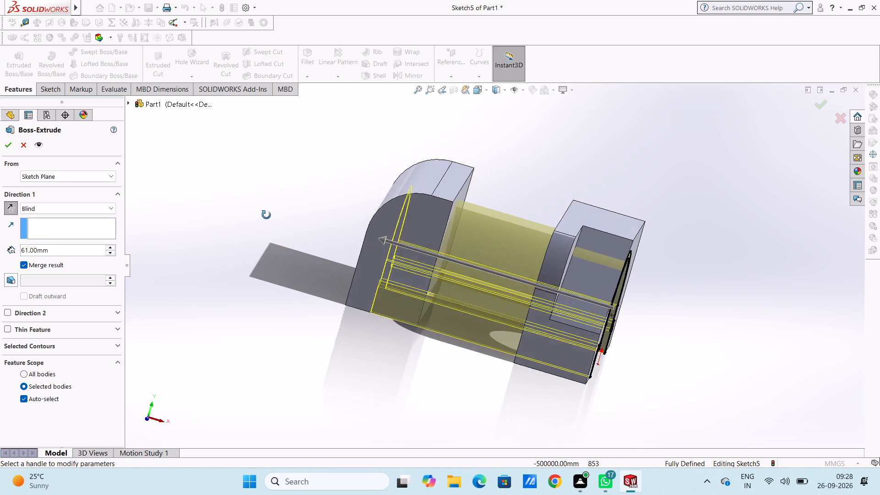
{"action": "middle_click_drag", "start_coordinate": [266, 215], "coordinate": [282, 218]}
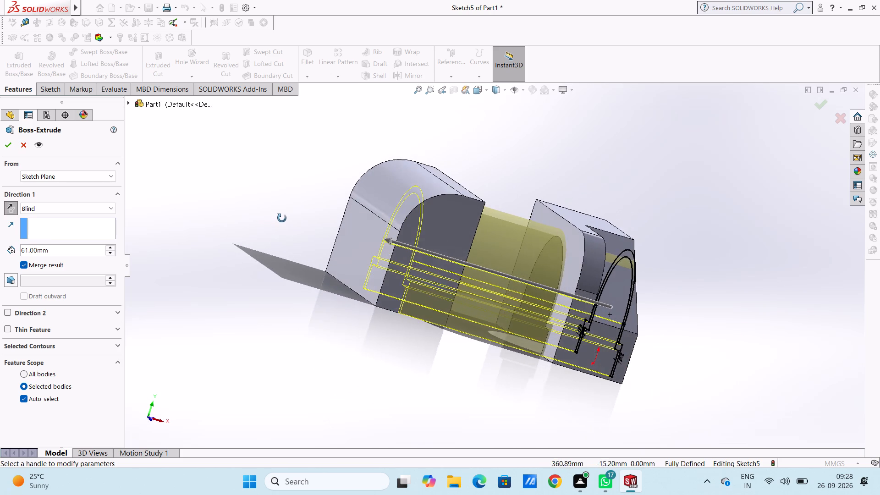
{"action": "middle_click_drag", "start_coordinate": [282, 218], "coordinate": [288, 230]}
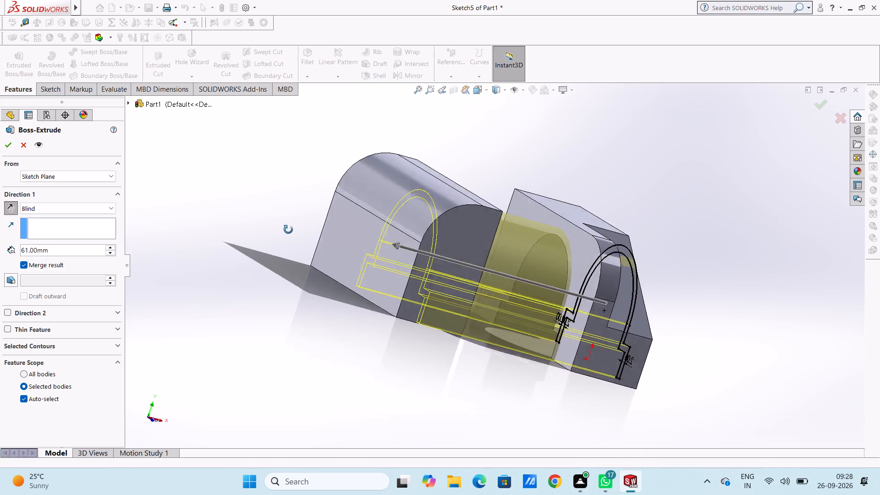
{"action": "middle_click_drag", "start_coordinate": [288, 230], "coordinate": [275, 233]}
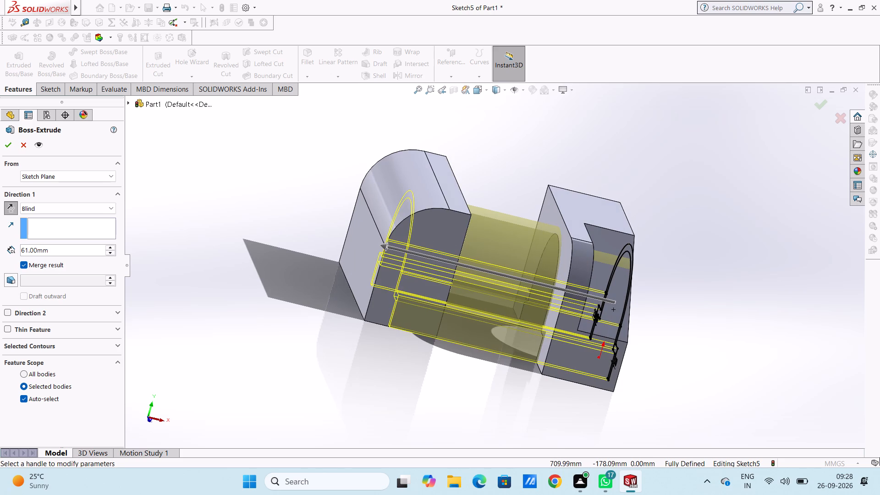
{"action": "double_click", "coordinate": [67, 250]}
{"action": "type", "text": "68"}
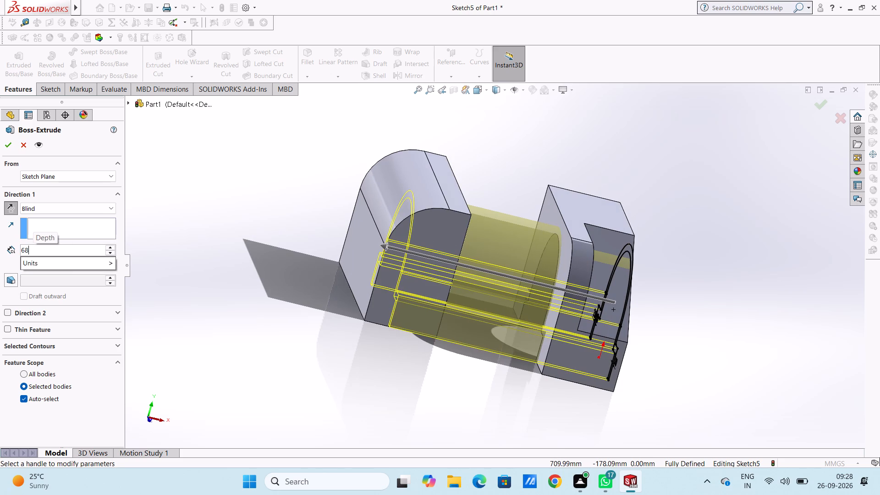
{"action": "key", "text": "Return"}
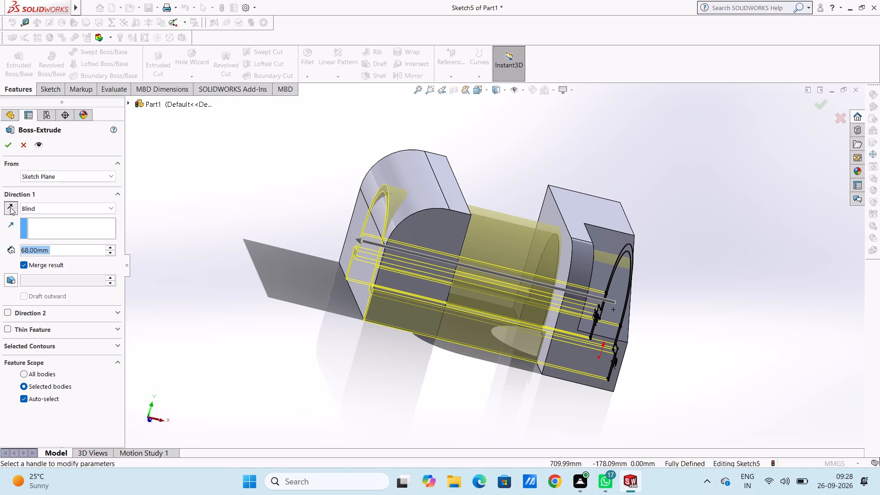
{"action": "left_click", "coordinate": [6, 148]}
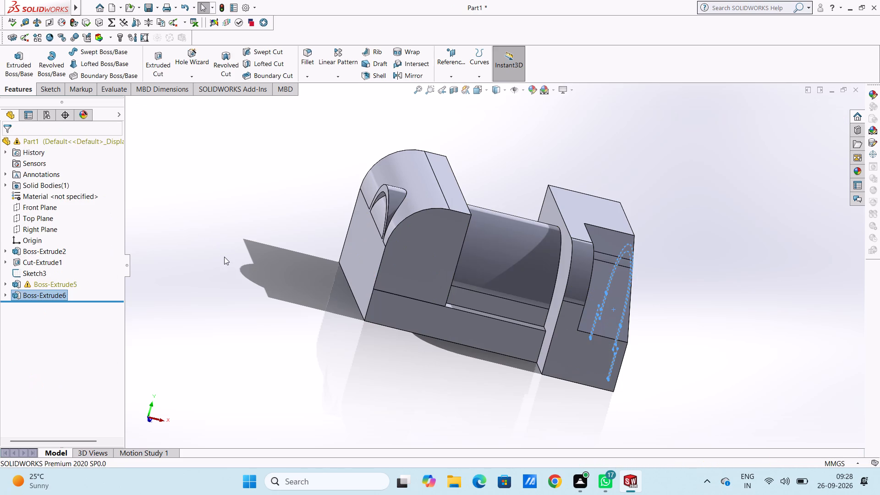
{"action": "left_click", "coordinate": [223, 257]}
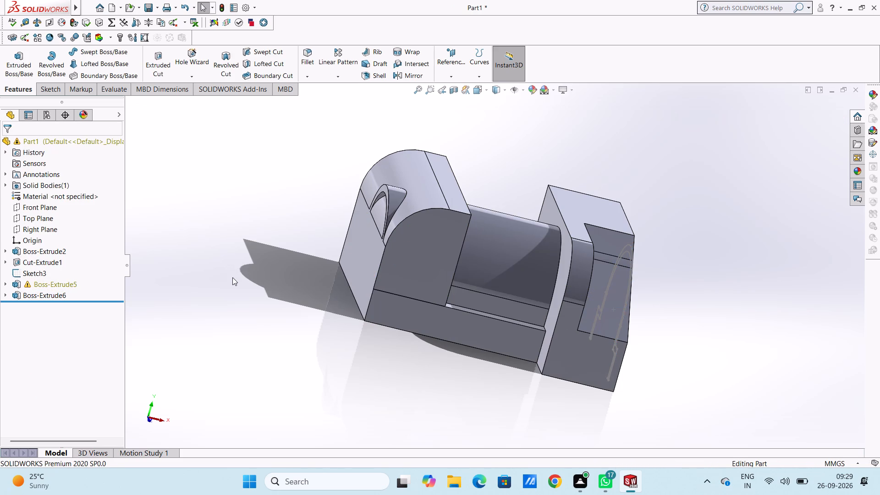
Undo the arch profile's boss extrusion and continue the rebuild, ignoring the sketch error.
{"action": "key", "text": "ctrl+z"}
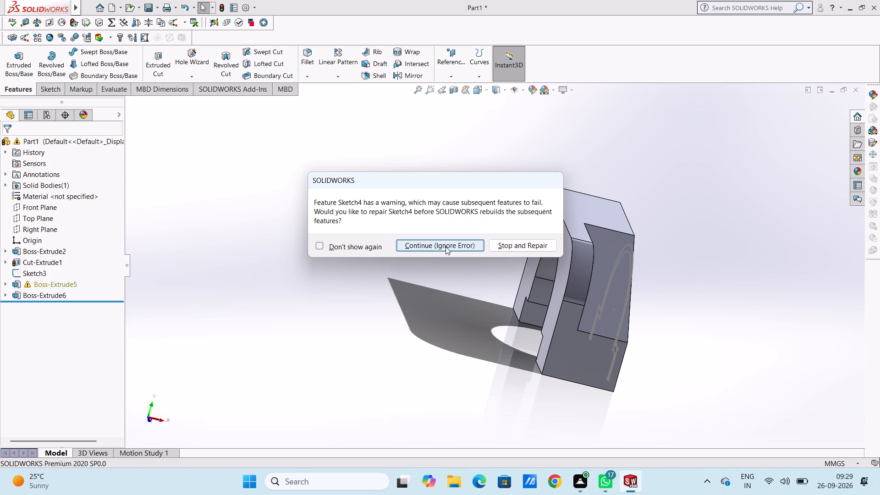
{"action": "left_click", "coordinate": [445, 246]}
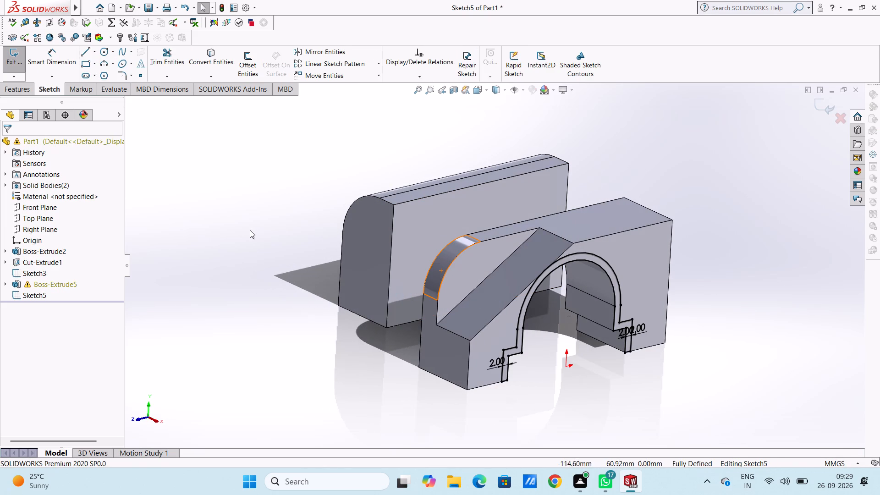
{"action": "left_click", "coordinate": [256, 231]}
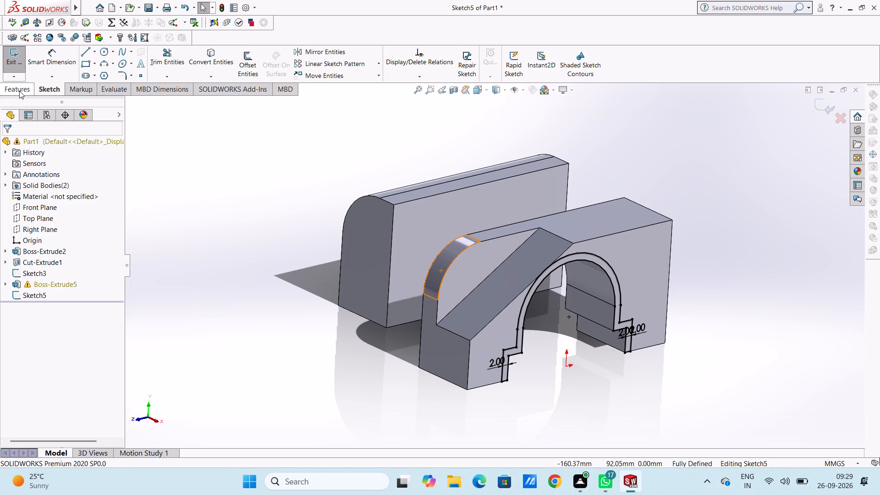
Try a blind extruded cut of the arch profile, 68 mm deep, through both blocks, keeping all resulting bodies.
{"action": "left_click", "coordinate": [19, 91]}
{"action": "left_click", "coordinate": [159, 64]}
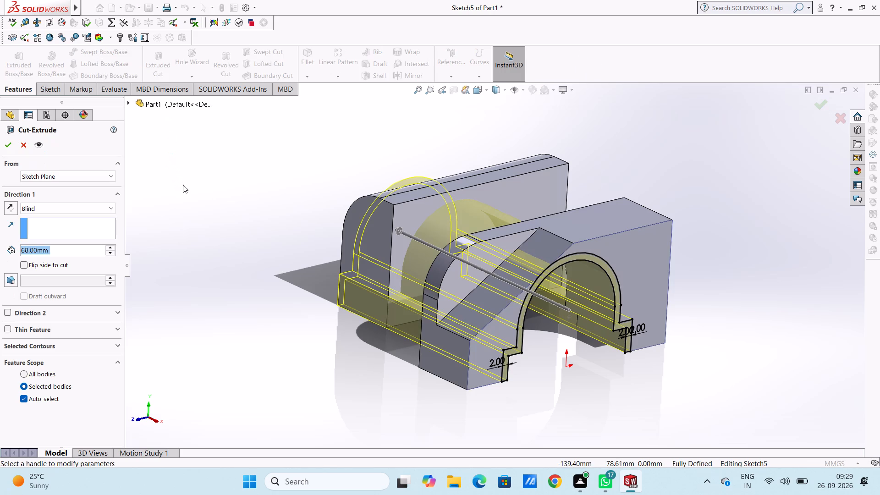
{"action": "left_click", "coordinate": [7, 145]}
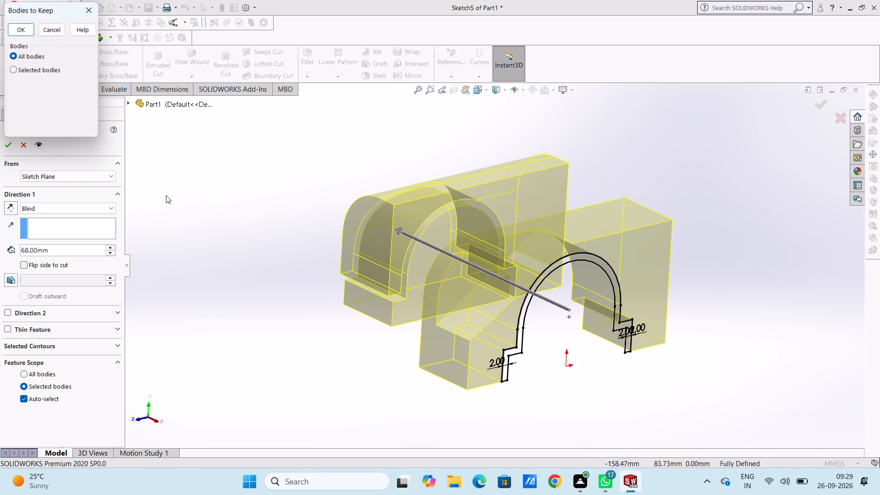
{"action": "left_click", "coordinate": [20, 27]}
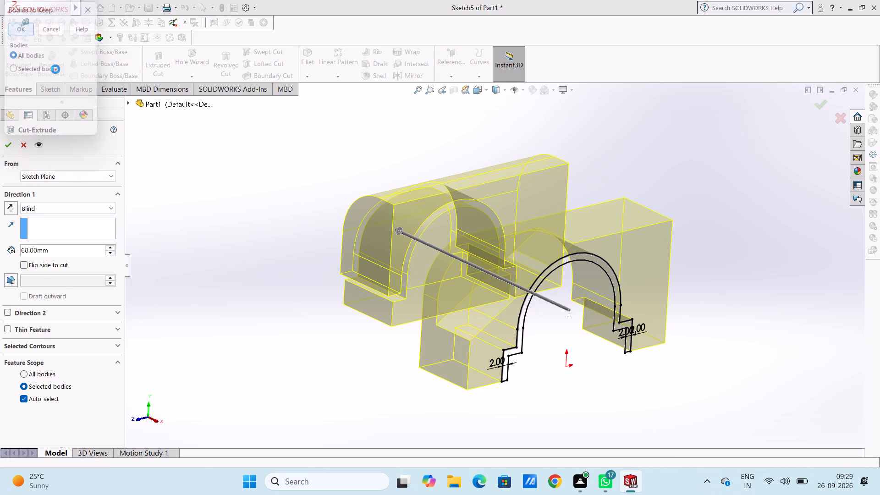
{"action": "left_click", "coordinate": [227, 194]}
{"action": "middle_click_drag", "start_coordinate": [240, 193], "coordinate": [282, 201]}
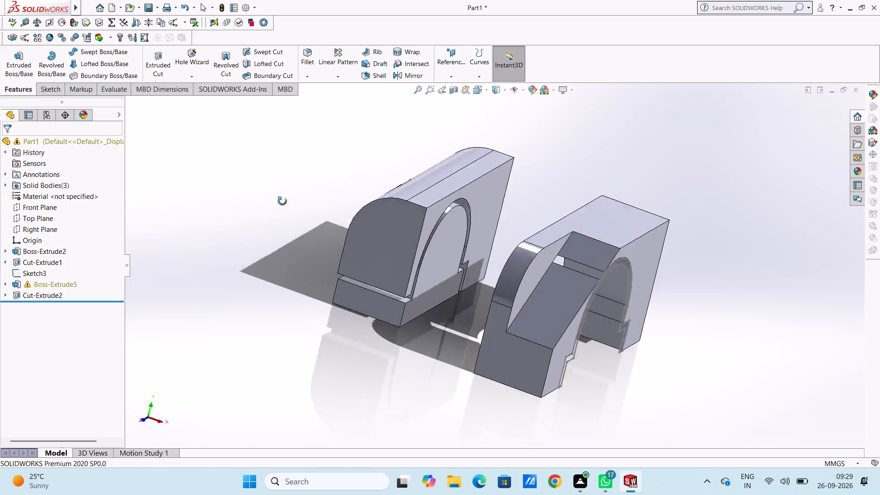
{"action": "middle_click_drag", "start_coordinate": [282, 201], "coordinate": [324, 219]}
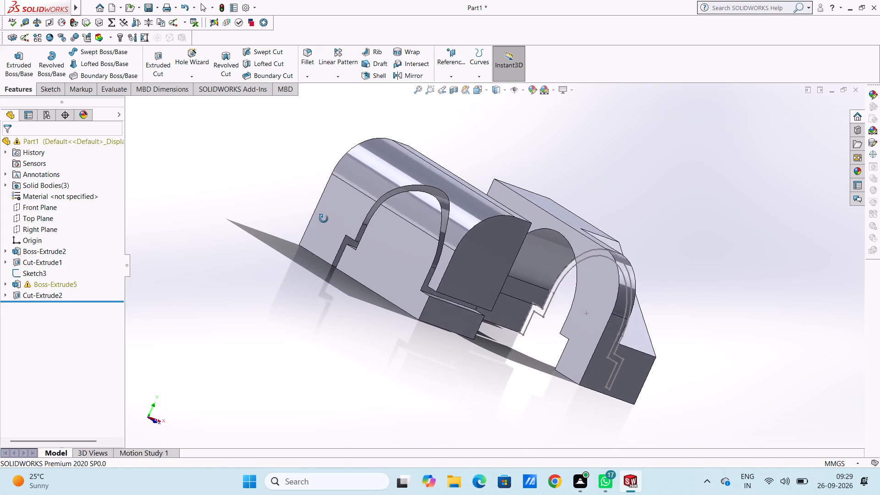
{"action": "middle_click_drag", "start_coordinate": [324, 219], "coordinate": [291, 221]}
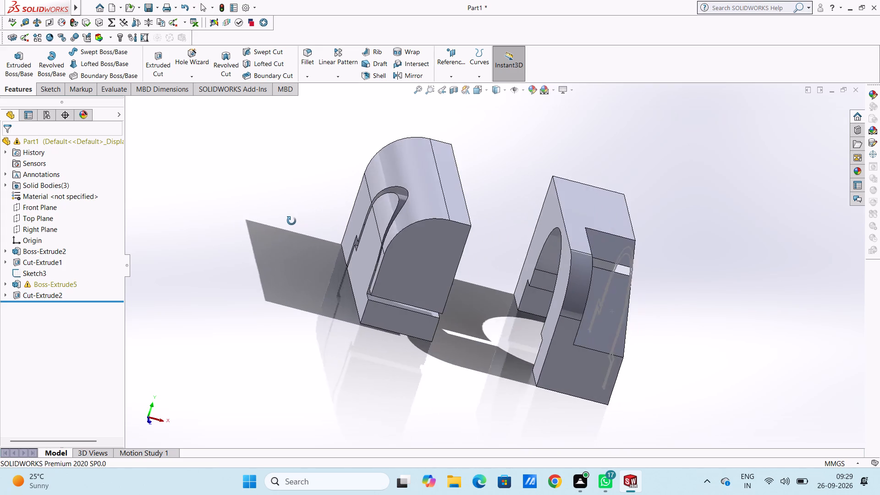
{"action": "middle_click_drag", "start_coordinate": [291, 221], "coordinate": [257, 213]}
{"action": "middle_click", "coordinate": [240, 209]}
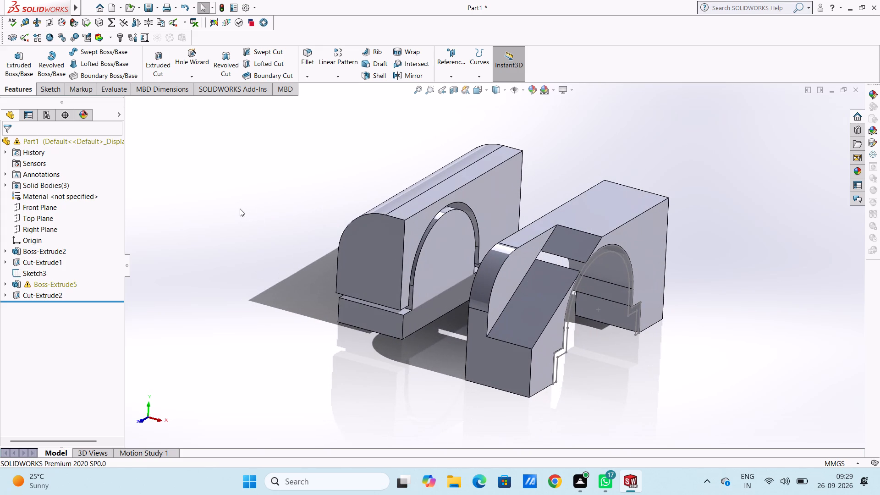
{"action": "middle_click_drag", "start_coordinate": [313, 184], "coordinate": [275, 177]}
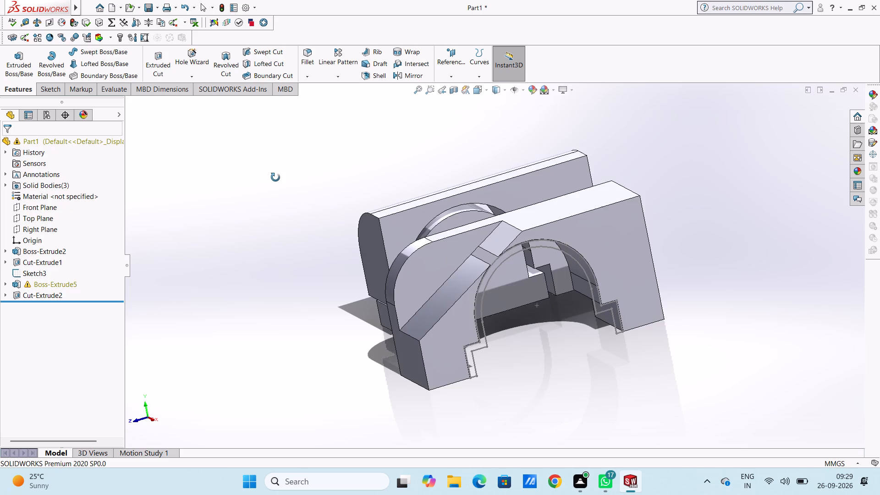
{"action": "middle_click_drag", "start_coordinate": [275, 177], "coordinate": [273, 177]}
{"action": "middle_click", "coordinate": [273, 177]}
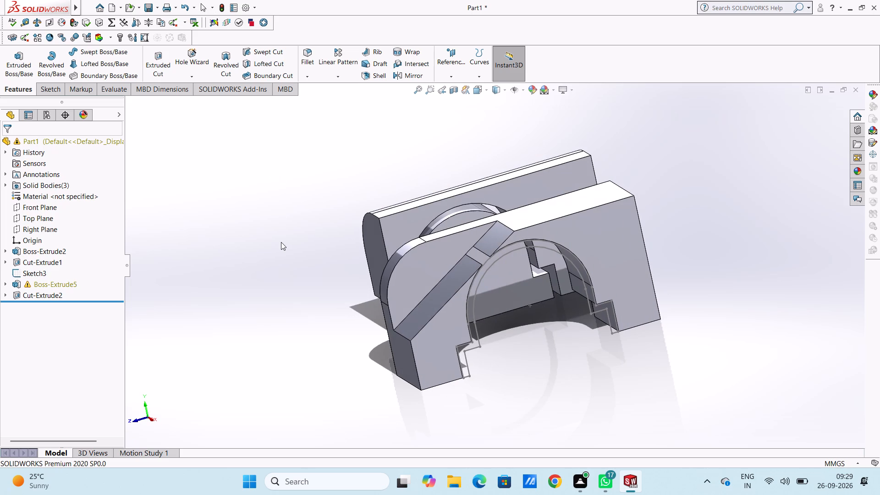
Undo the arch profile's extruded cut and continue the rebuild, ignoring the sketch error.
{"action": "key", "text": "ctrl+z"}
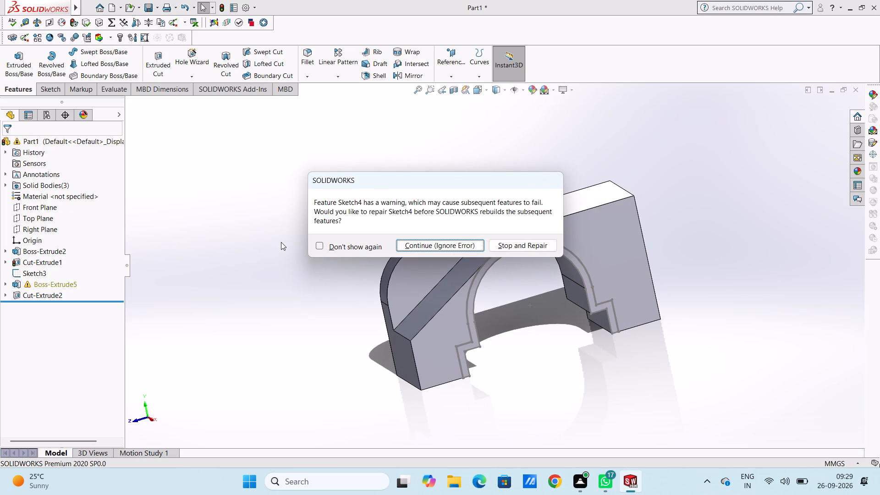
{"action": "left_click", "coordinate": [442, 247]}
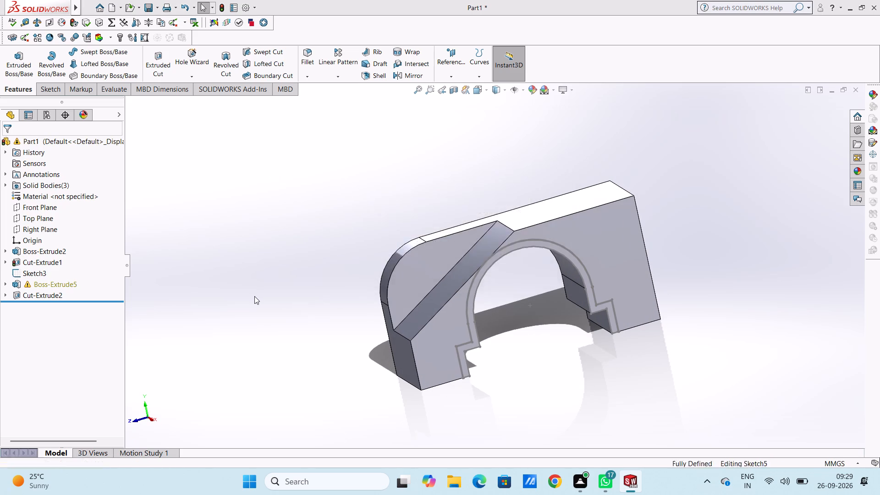
Examine the arch profile's position relative to the arched block and the separate rounded block from several angles.
{"action": "middle_click_drag", "start_coordinate": [297, 231], "coordinate": [345, 260]}
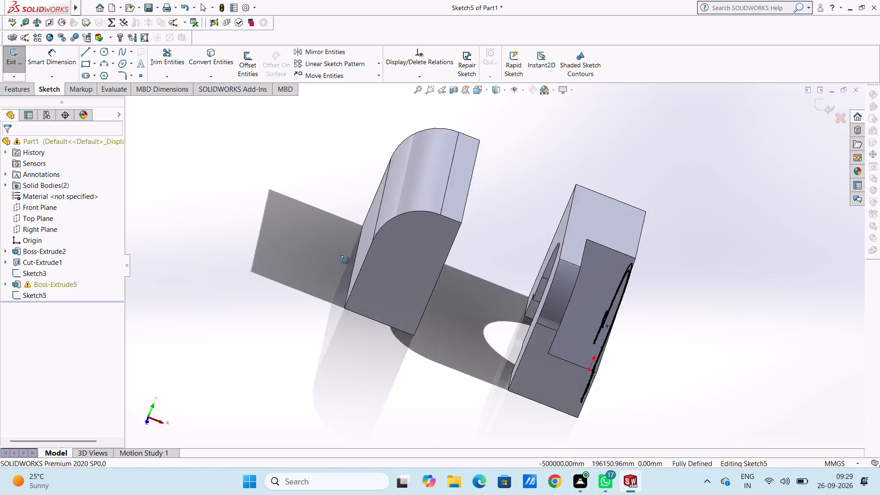
{"action": "middle_click_drag", "start_coordinate": [345, 260], "coordinate": [294, 271]}
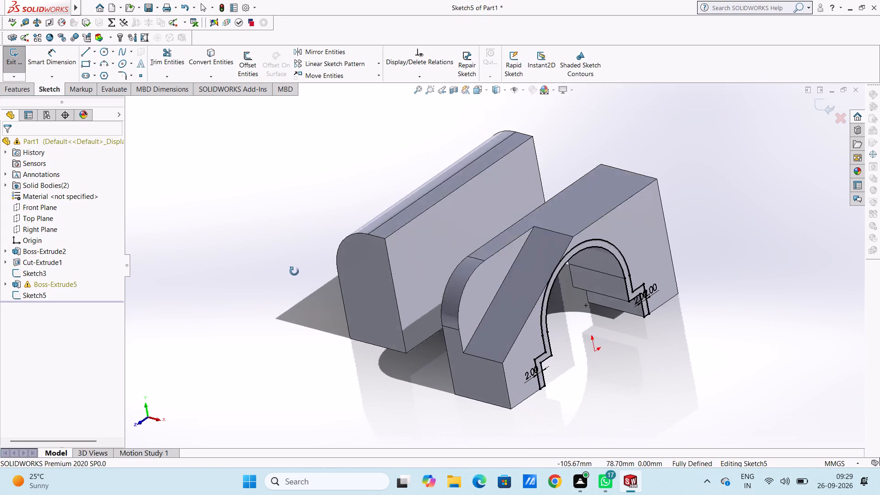
{"action": "middle_click_drag", "start_coordinate": [294, 271], "coordinate": [258, 269]}
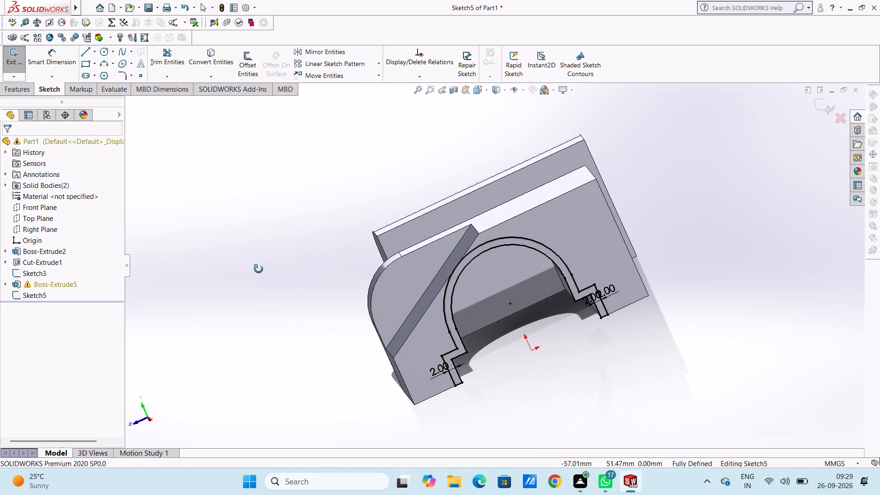
{"action": "middle_click_drag", "start_coordinate": [258, 269], "coordinate": [293, 261]}
{"action": "middle_click", "coordinate": [297, 260]}
{"action": "middle_click", "coordinate": [297, 260]}
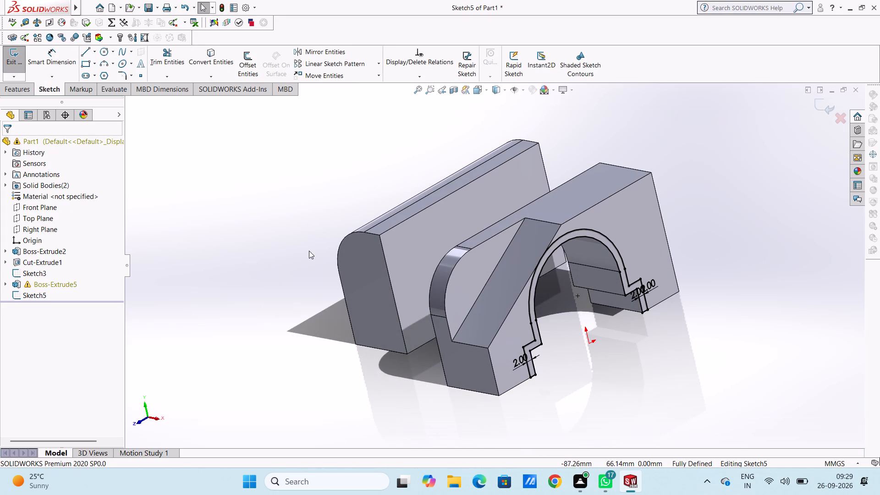
{"action": "middle_click", "coordinate": [309, 251]}
{"action": "scroll", "coordinate": [323, 236], "scroll_direction": "down", "scroll_amount": 1}
{"action": "middle_click_drag", "start_coordinate": [329, 229], "coordinate": [310, 179]}
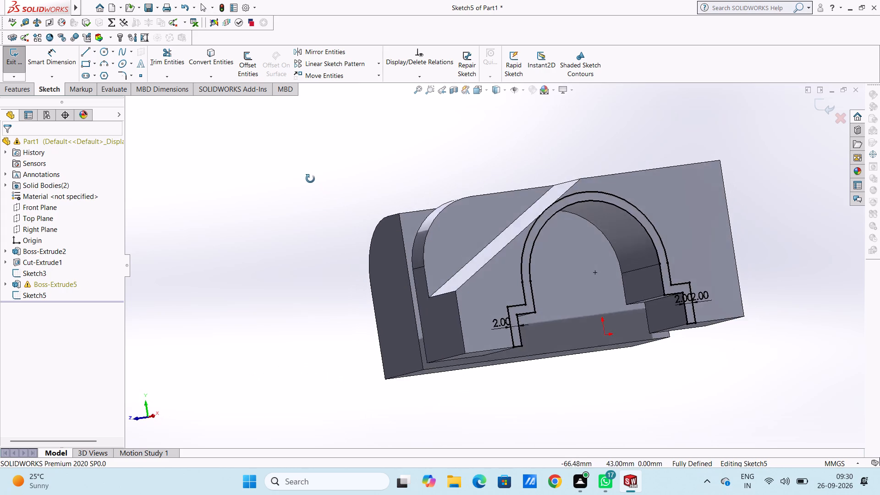
{"action": "middle_click_drag", "start_coordinate": [310, 179], "coordinate": [336, 221]}
{"action": "middle_click", "coordinate": [336, 222]}
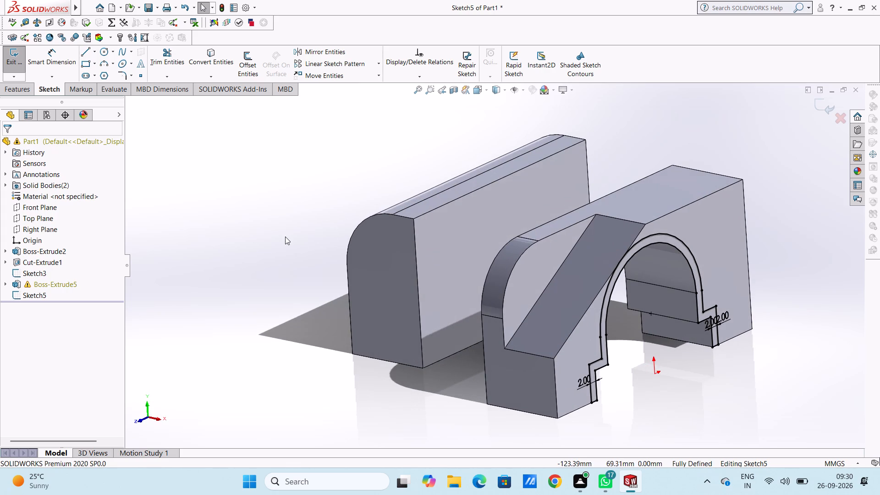
{"action": "scroll", "coordinate": [286, 235], "scroll_direction": "up", "scroll_amount": 2}
{"action": "middle_click_drag", "start_coordinate": [321, 218], "coordinate": [293, 340]}
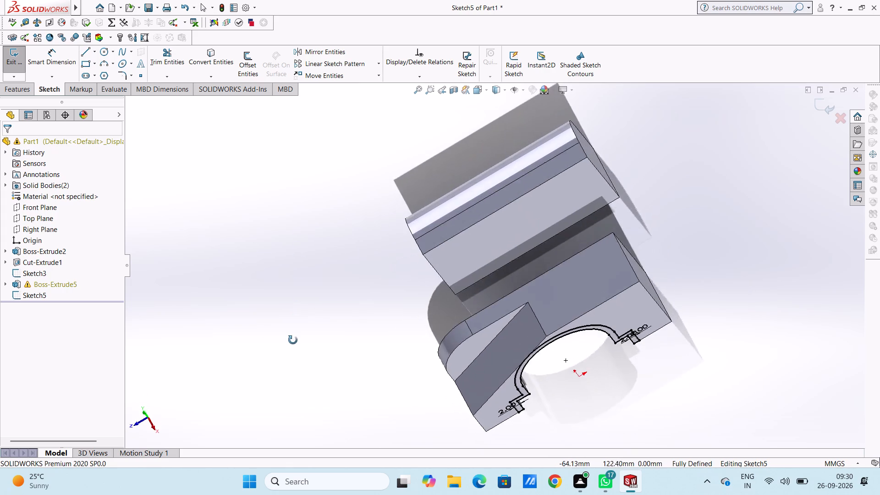
{"action": "middle_click_drag", "start_coordinate": [293, 340], "coordinate": [305, 350]}
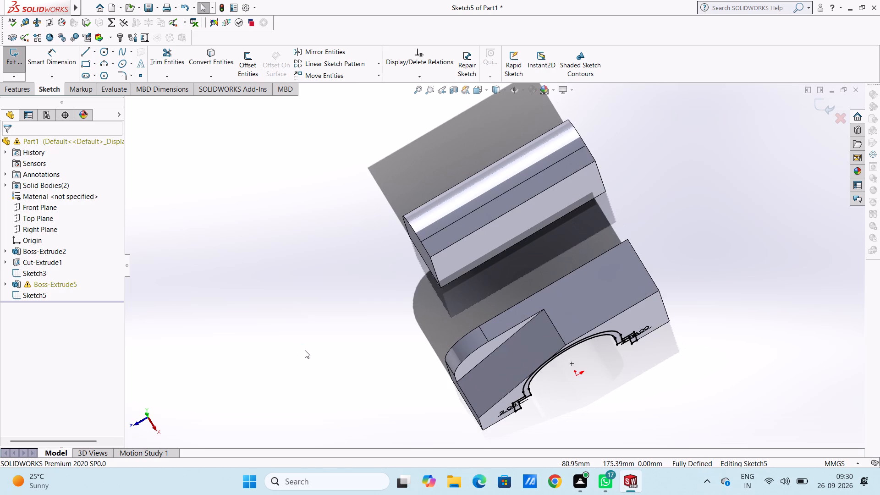
Undo the second arch profile sketch and the extrusion of the separate rounded block.
{"action": "key", "text": "ctrl+z"}
{"action": "key", "text": "ctrl+z"}
{"action": "key", "text": "ctrl+z"}
{"action": "key", "text": "ctrl+z"}
{"action": "key", "text": "ctrl+z"}
{"action": "key", "text": "ctrl+z"}
{"action": "key", "text": "ctrl+z"}
{"action": "key", "text": "ctrl+z"}
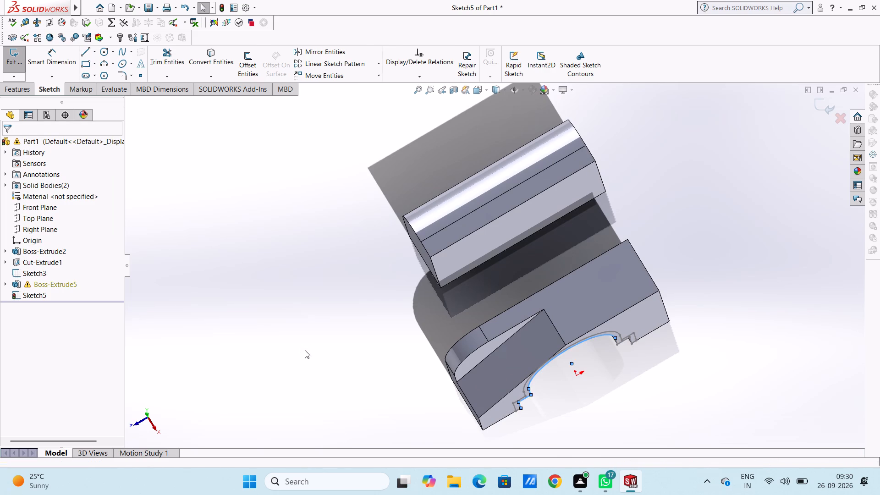
{"action": "key", "text": "ctrl+z"}
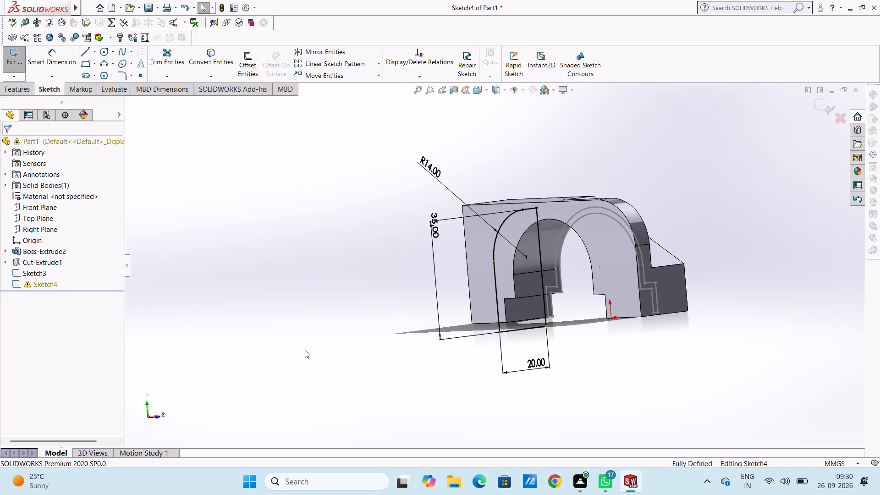
Undo the rounded block's dimensions and outline until its sketch is gone, and return to editing the first arch profile sketch.
{"action": "key", "text": "ctrl+z"}
{"action": "key", "text": "ctrl+z"}
{"action": "key", "text": "ctrl+z"}
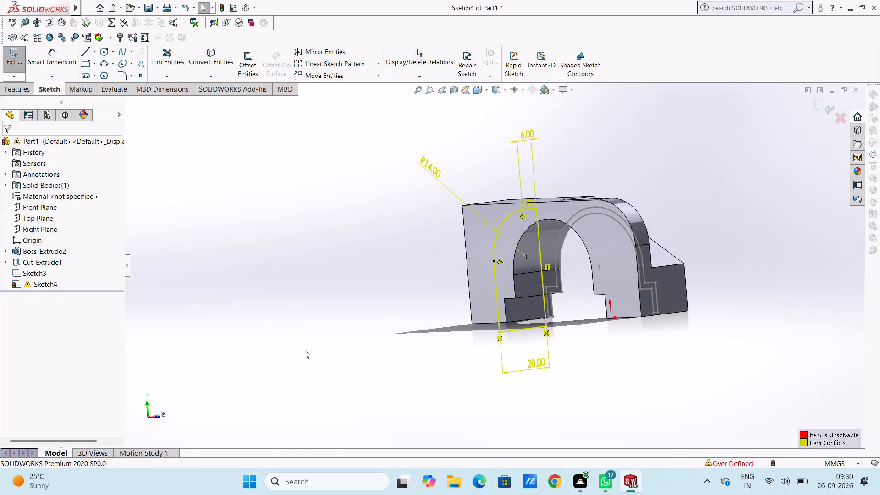
{"action": "key", "text": "ctrl+z"}
{"action": "key", "text": "ctrl+z"}
{"action": "key", "text": "ctrl+z"}
{"action": "key", "text": "ctrl+z"}
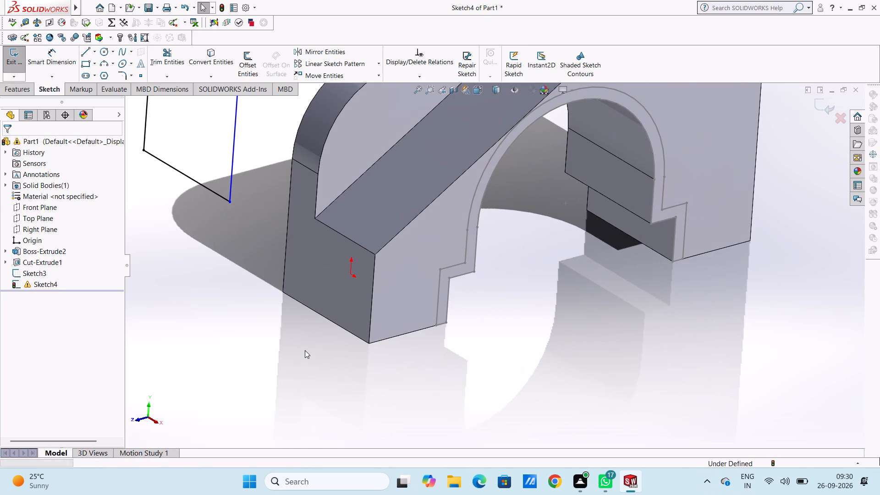
{"action": "key", "text": "ctrl+z"}
{"action": "key", "text": "ctrl+z"}
{"action": "key", "text": "ctrl+z"}
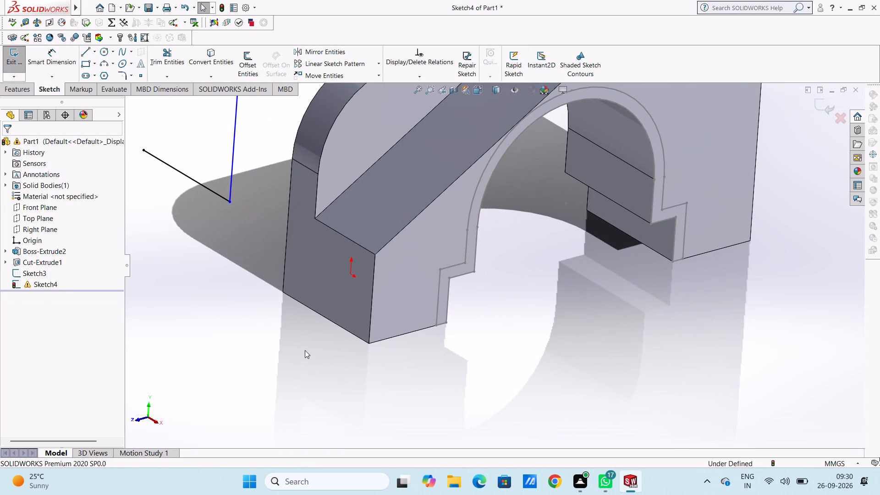
{"action": "key", "text": "ctrl+z"}
{"action": "key", "text": "ctrl+z"}
{"action": "key", "text": "ctrl+z"}
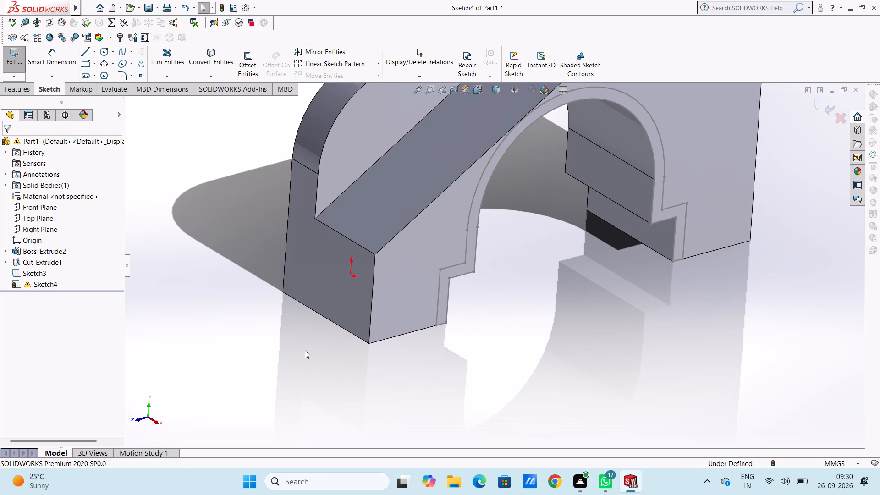
{"action": "key", "text": "ctrl+z"}
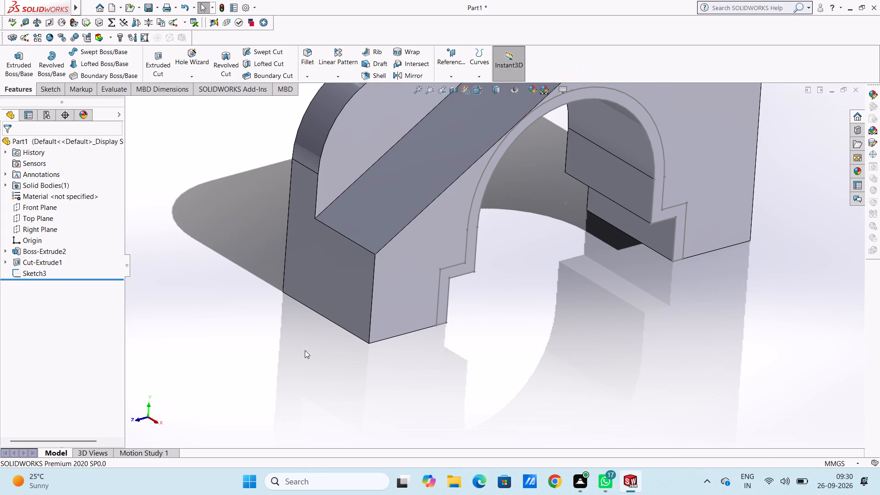
{"action": "scroll", "coordinate": [305, 350], "scroll_direction": "up", "scroll_amount": 4}
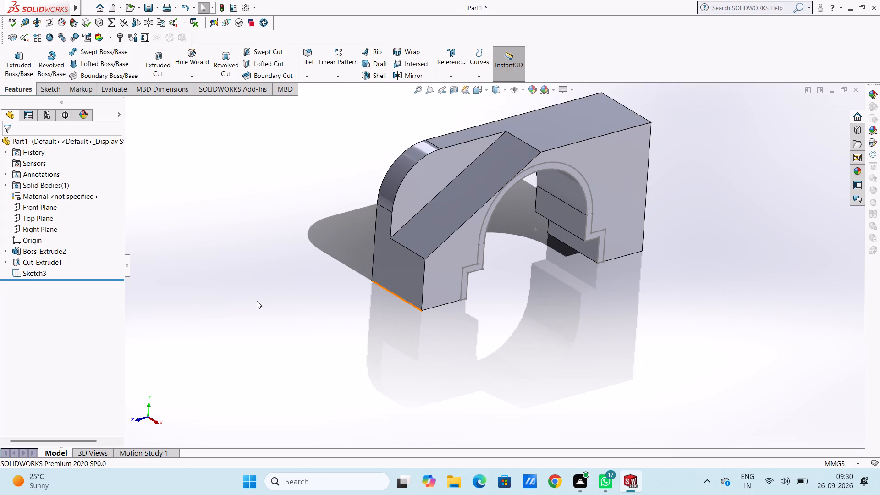
{"action": "key", "text": "ctrl+z"}
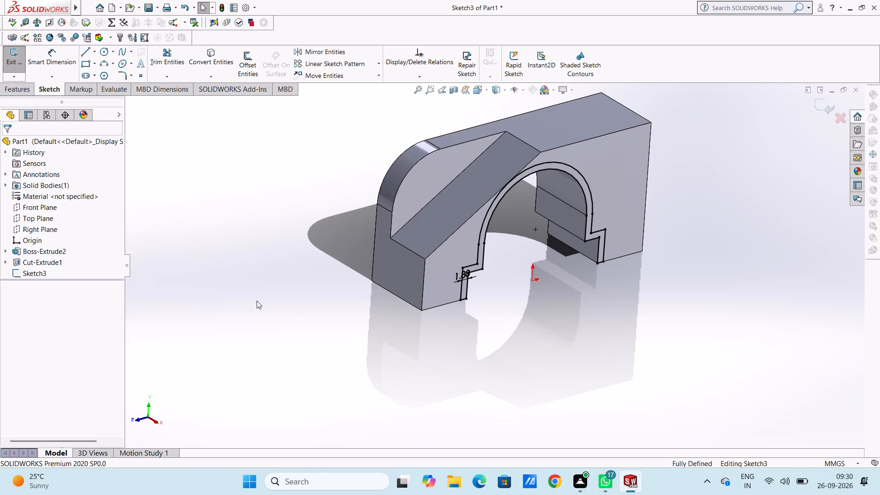
Extrude the arch profile as a blind 68 mm boss, reversed back through the arched block, with merged result.
{"action": "left_click", "coordinate": [2, 92]}
{"action": "left_click", "coordinate": [18, 56]}
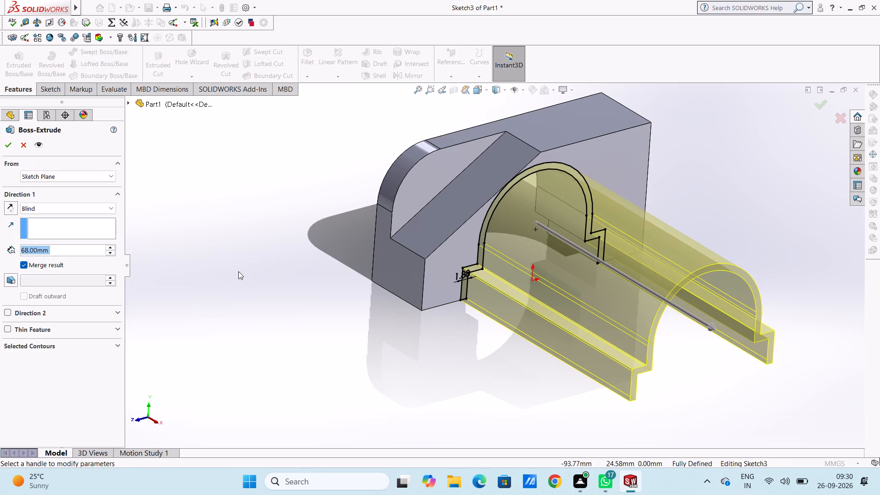
{"action": "left_click", "coordinate": [10, 207]}
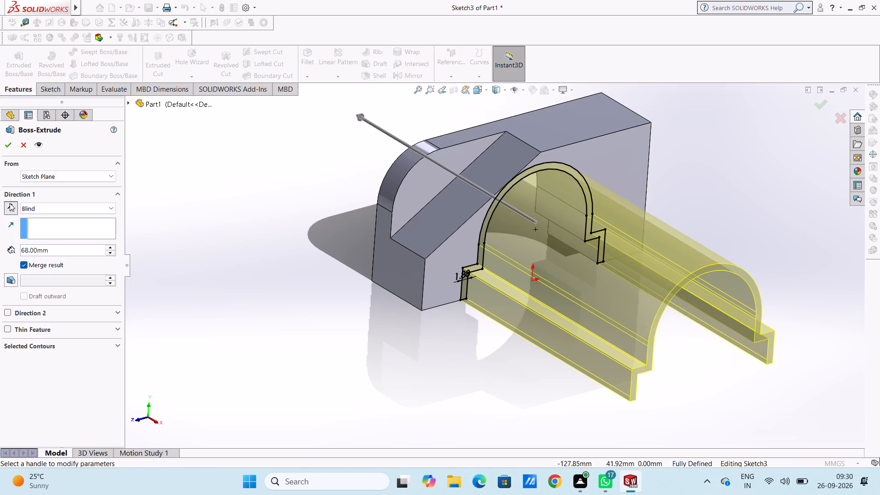
{"action": "left_click", "coordinate": [4, 143]}
{"action": "left_click", "coordinate": [210, 267]}
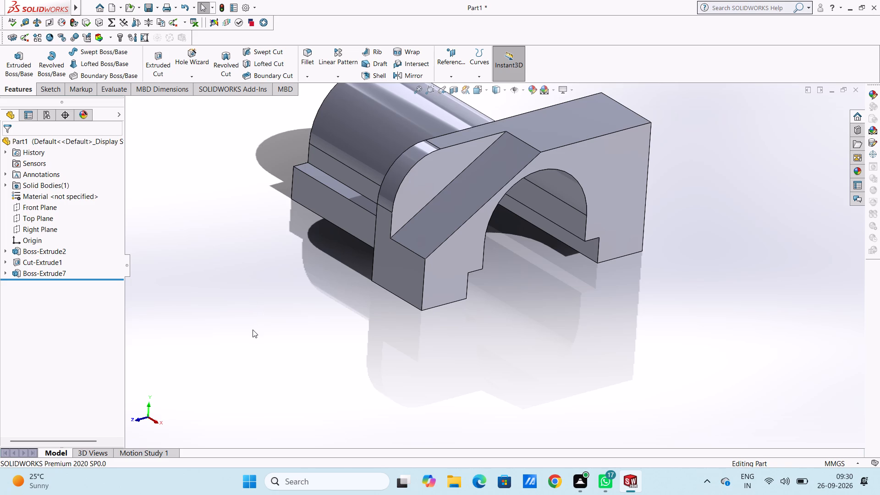
On the block's front face, sketch connected lines from the shell's lower free-end corner: 20 mm horizontal, 35 mm upward and 6 mm back.
{"action": "key", "text": "ctrl+1"}
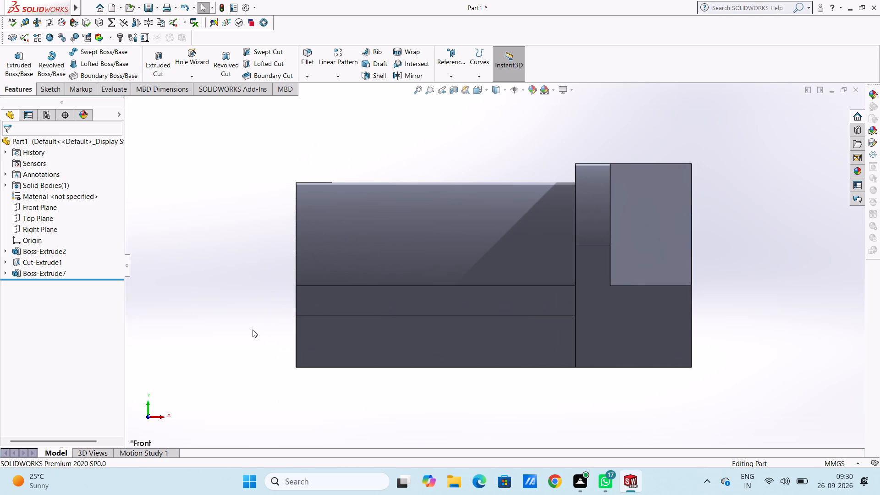
{"action": "left_click", "coordinate": [631, 347]}
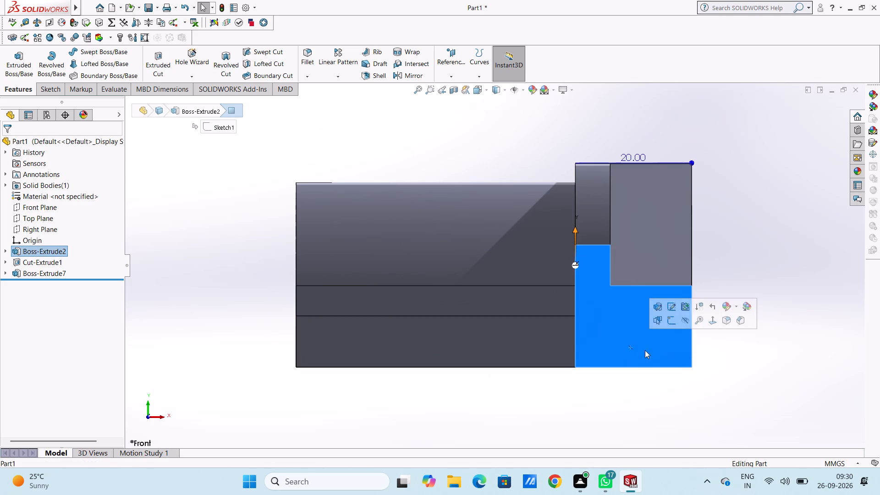
{"action": "left_click", "coordinate": [671, 318]}
{"action": "left_click", "coordinate": [751, 293]}
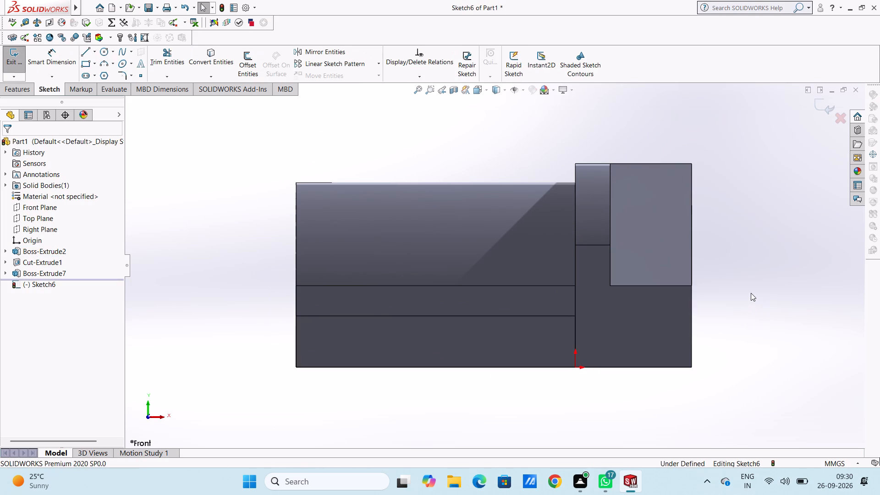
{"action": "left_click", "coordinate": [86, 50]}
{"action": "left_click", "coordinate": [296, 368]}
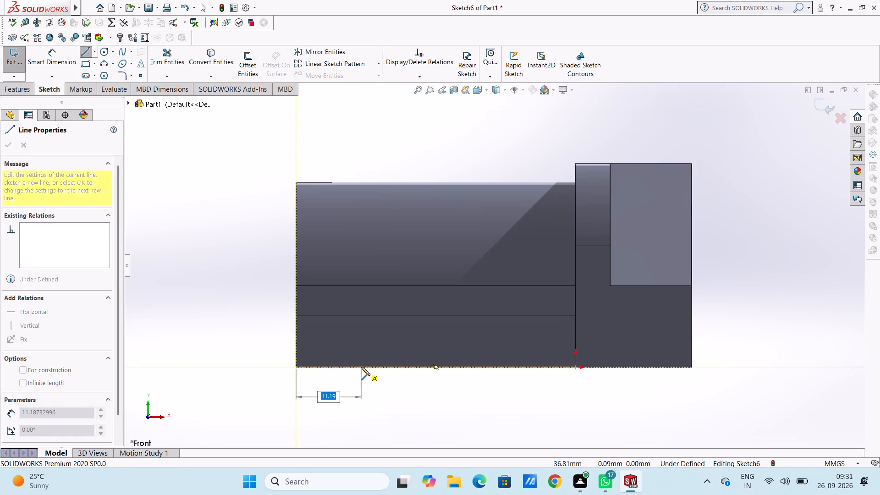
{"action": "type", "text": "20"}
{"action": "key", "text": "Return"}
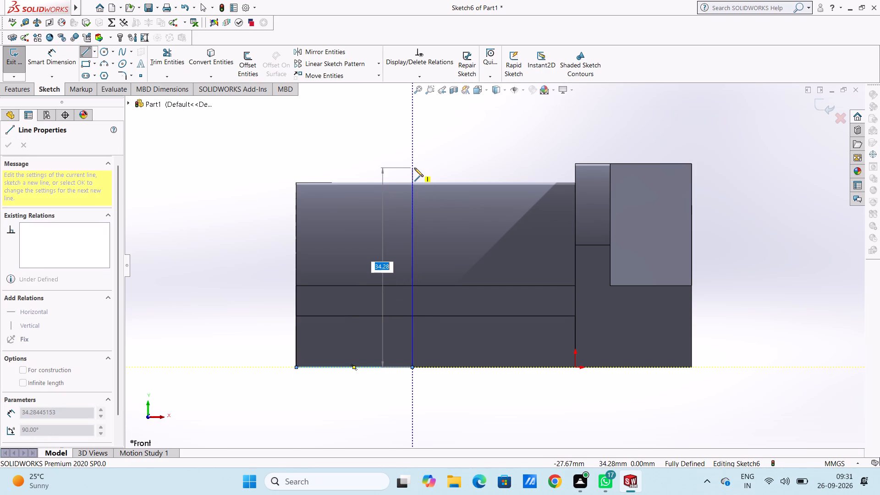
{"action": "type", "text": "35"}
{"action": "key", "text": "Return"}
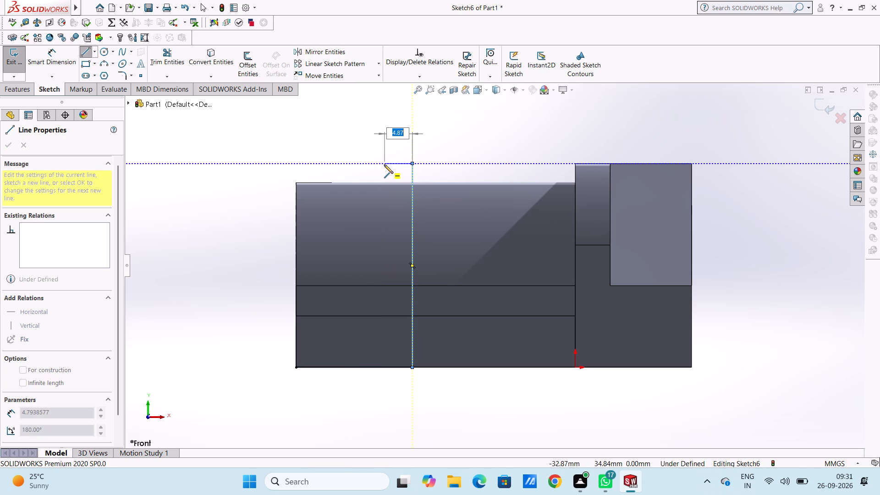
{"action": "key", "text": "6"}
{"action": "key", "text": "Return"}
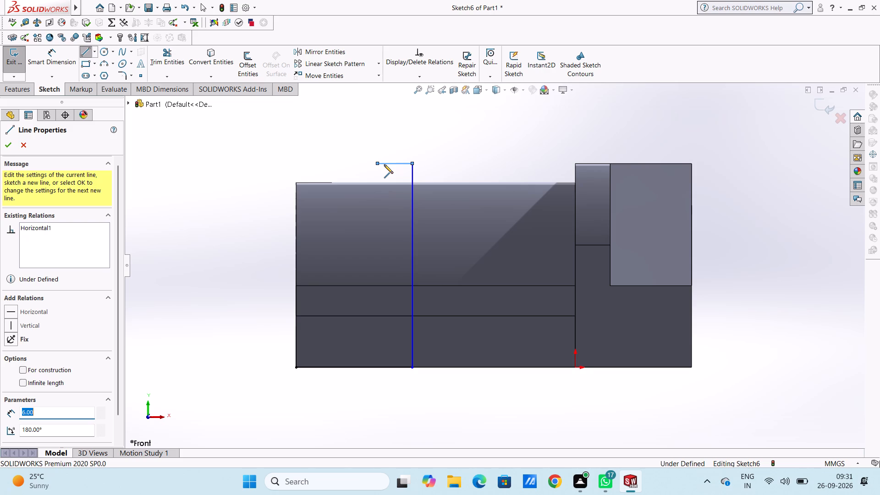
{"action": "key", "text": "Escape"}
{"action": "key", "text": "Escape"}
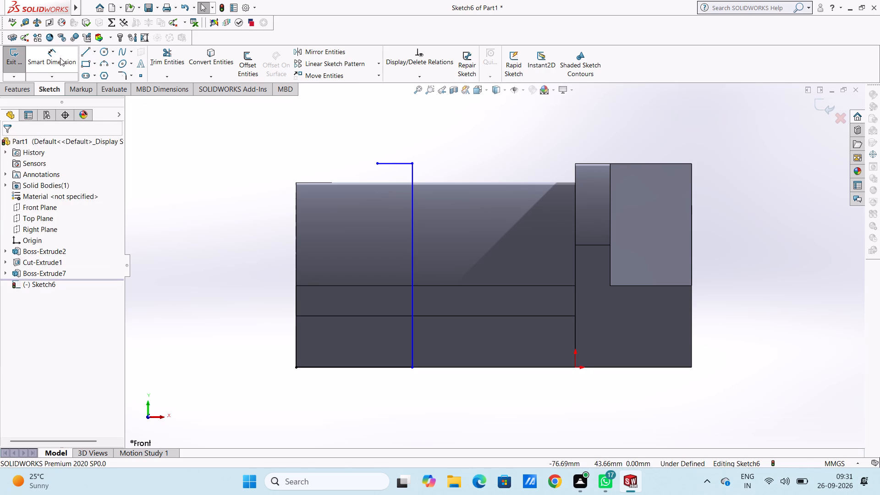
Close the profile with a 21 mm vertical line at the shell's free end and a 14 mm radius three-point arc to the top line.
{"action": "left_click", "coordinate": [60, 57]}
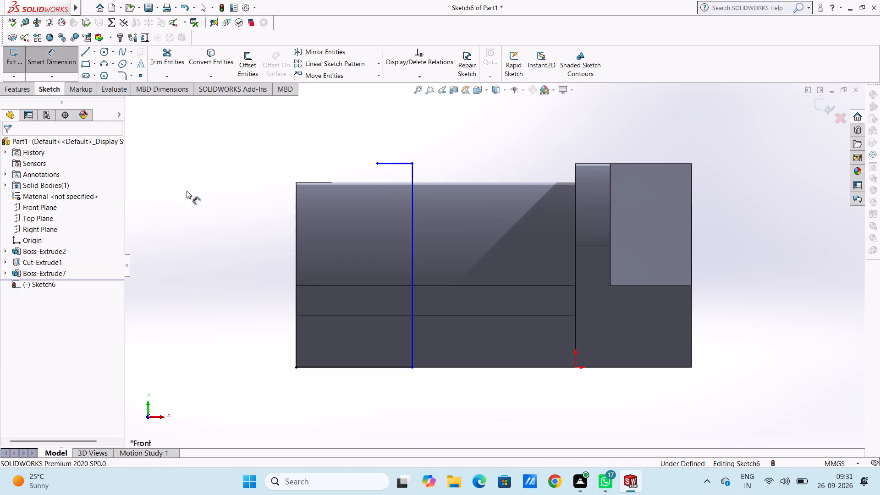
{"action": "left_click", "coordinate": [85, 53]}
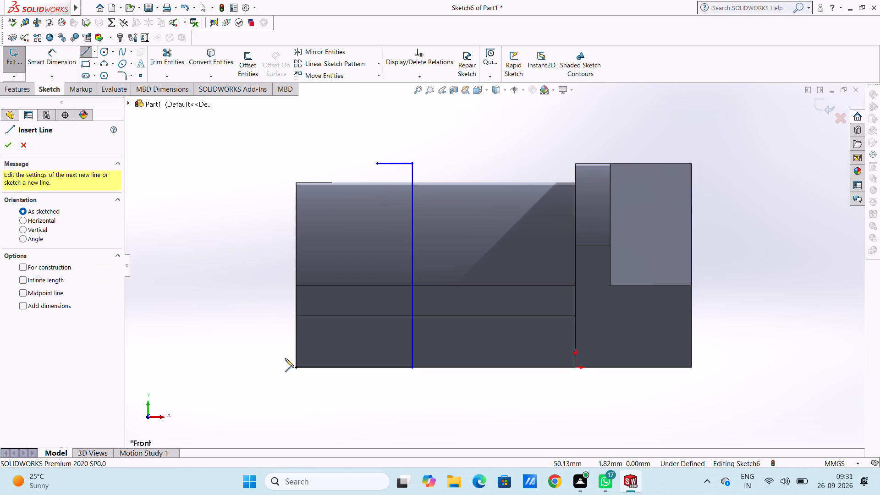
{"action": "left_click", "coordinate": [297, 366]}
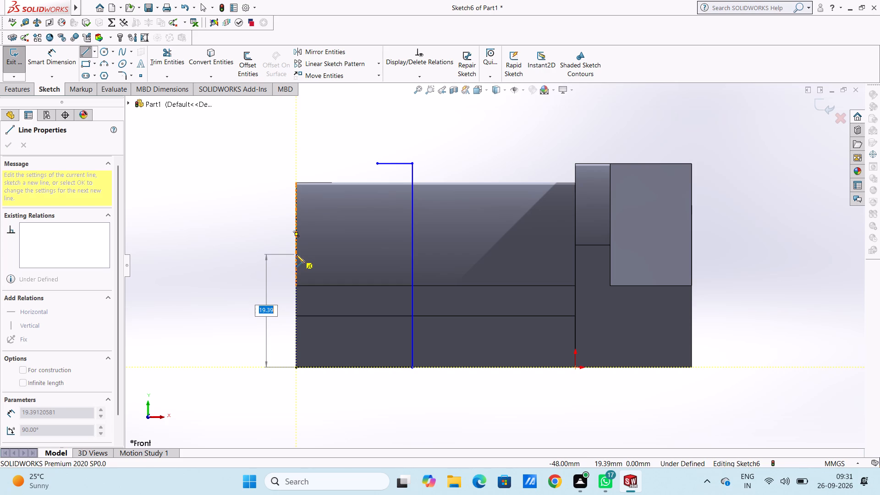
{"action": "type", "text": "21"}
{"action": "key", "text": "Return"}
{"action": "key", "text": "Escape"}
{"action": "key", "text": "Escape"}
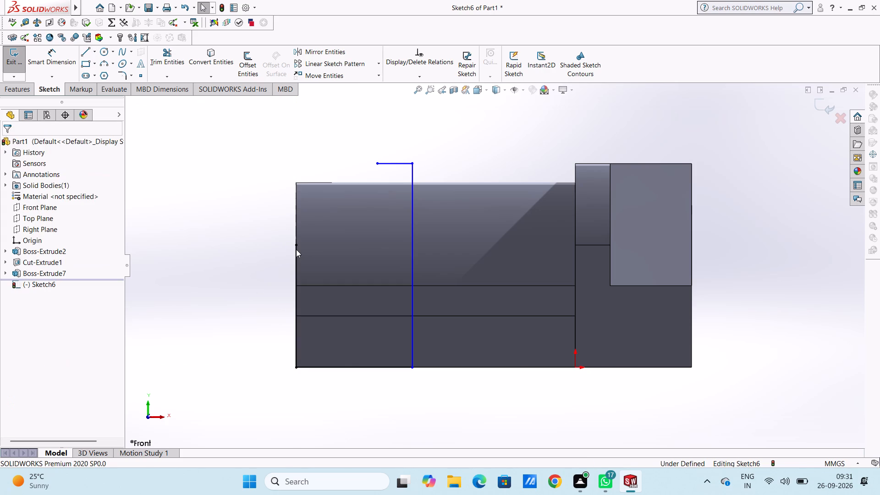
{"action": "left_click", "coordinate": [103, 61]}
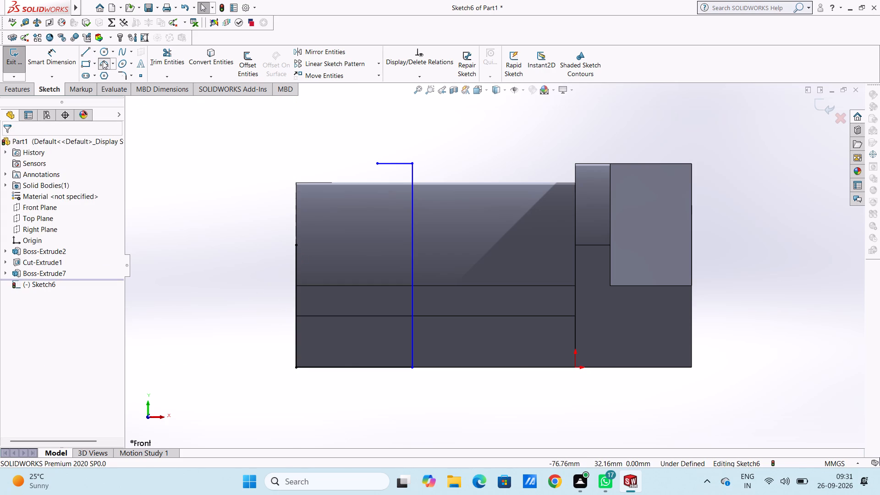
{"action": "left_click", "coordinate": [296, 246]}
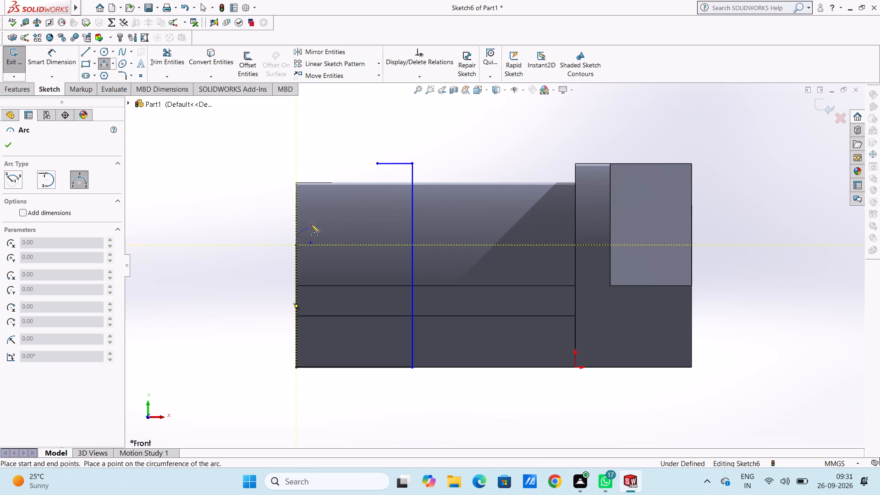
{"action": "left_click", "coordinate": [378, 163]}
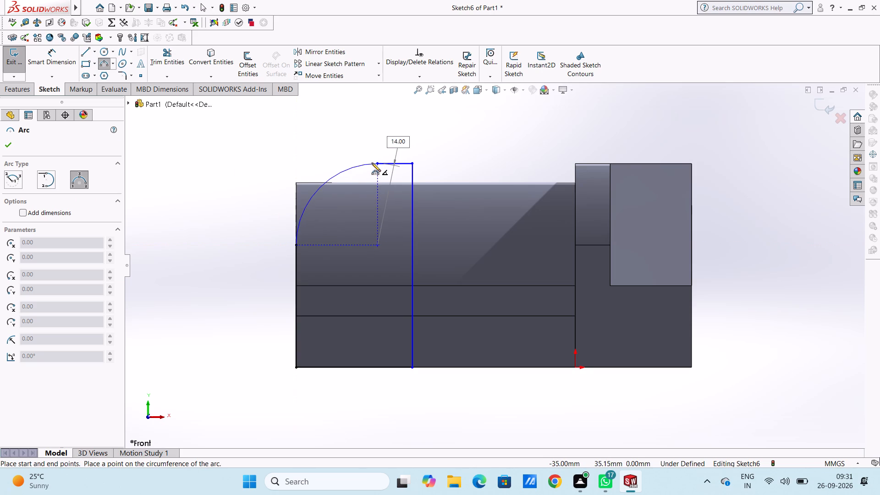
{"action": "left_click", "coordinate": [371, 163]}
{"action": "key", "text": "Escape"}
{"action": "key", "text": "Escape"}
Dimension the profile's arc with a 14 mm radius.
{"action": "scroll", "coordinate": [371, 163], "scroll_direction": "up", "scroll_amount": 2}
{"action": "middle_click_drag", "start_coordinate": [350, 183], "coordinate": [369, 256]}
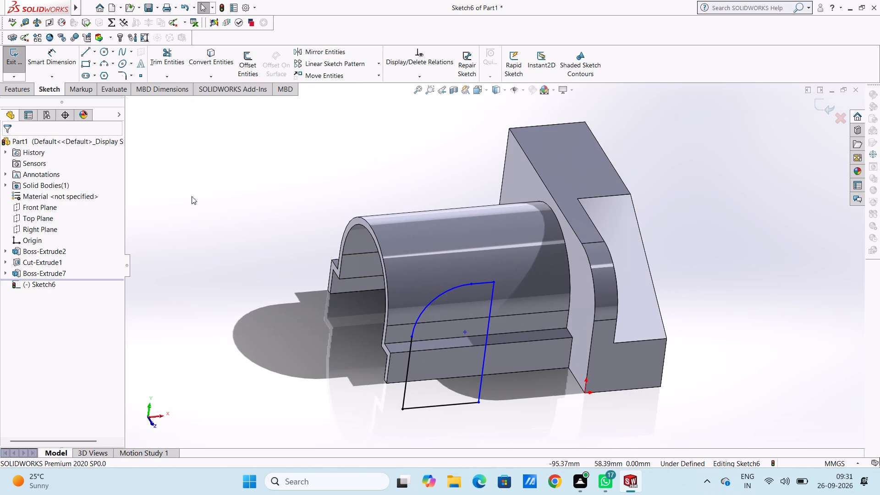
{"action": "left_click", "coordinate": [60, 58]}
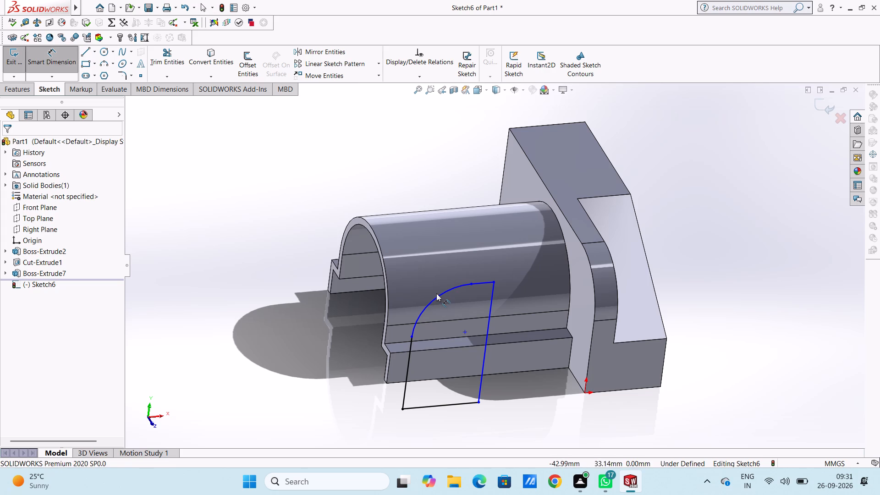
{"action": "left_click", "coordinate": [438, 296]}
{"action": "left_click", "coordinate": [271, 213]}
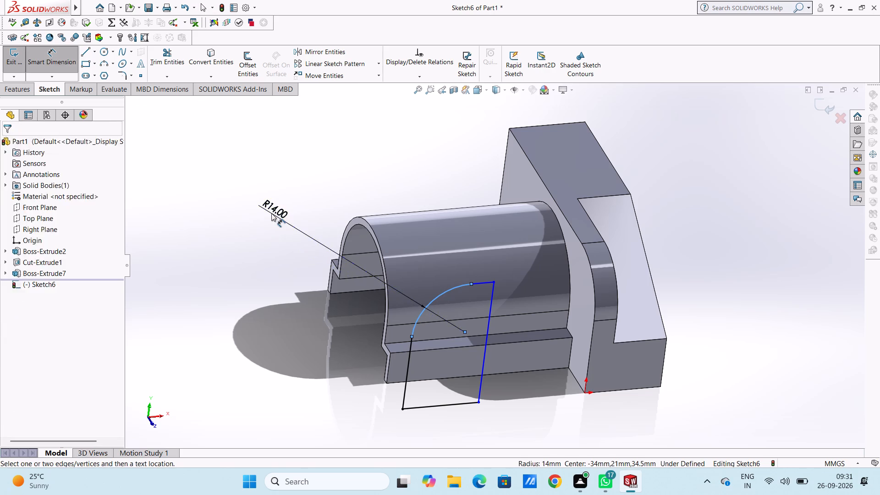
{"action": "left_click", "coordinate": [234, 196]}
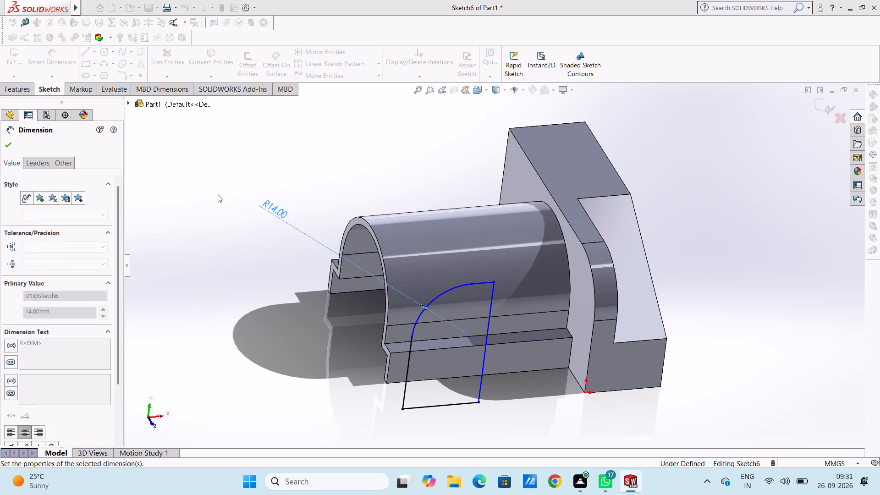
{"action": "left_click", "coordinate": [218, 194]}
Dimension the profile's tall vertical line as 35 mm and its bottom line as 20 mm.
{"action": "middle_click_drag", "start_coordinate": [271, 292], "coordinate": [262, 236]}
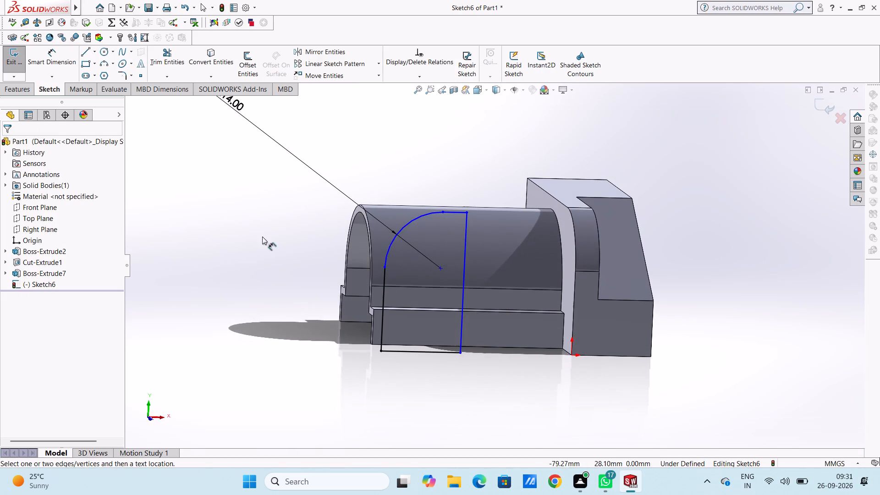
{"action": "left_click", "coordinate": [464, 253]}
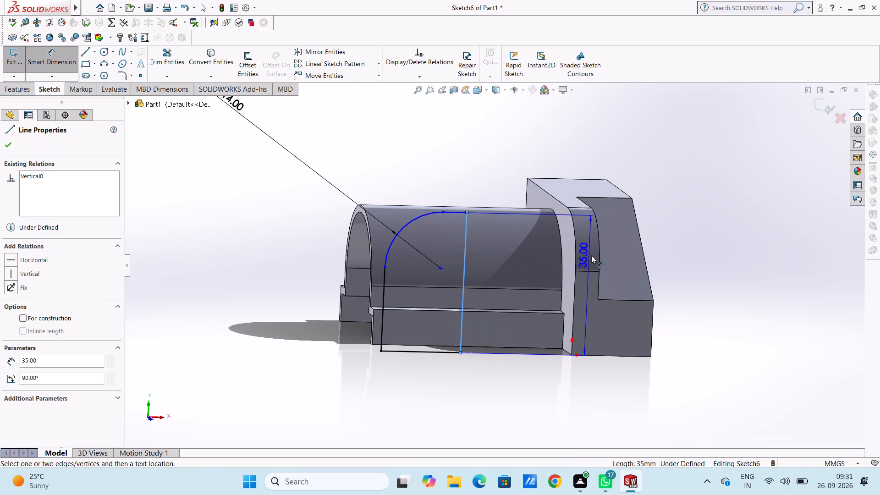
{"action": "left_click", "coordinate": [679, 253]}
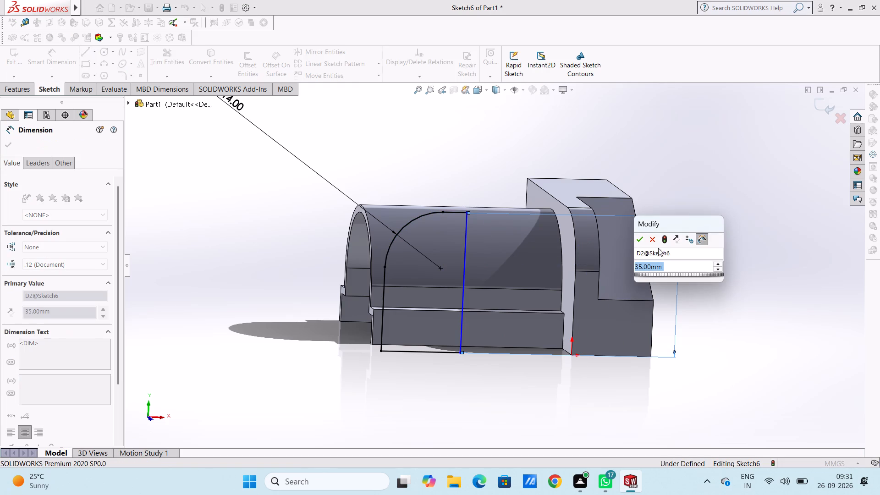
{"action": "left_click", "coordinate": [641, 237]}
{"action": "left_click", "coordinate": [682, 198]}
{"action": "middle_click_drag", "start_coordinate": [713, 259], "coordinate": [716, 239]}
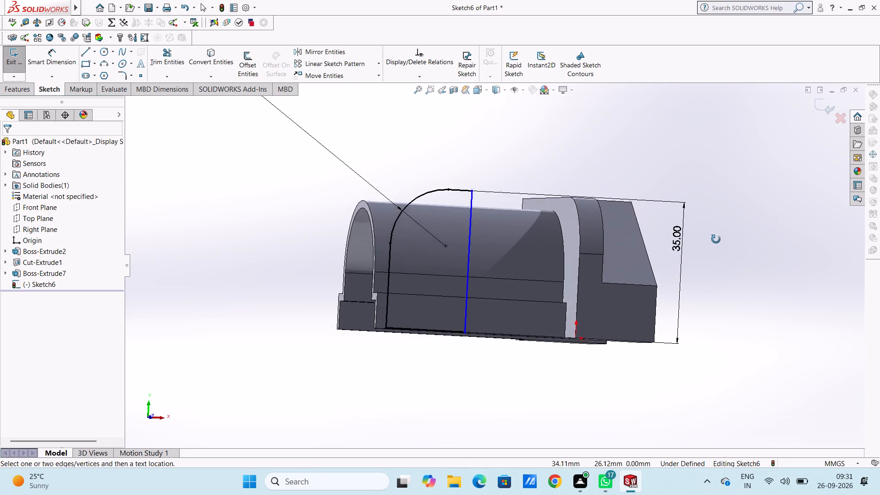
{"action": "middle_click_drag", "start_coordinate": [716, 239], "coordinate": [709, 238]}
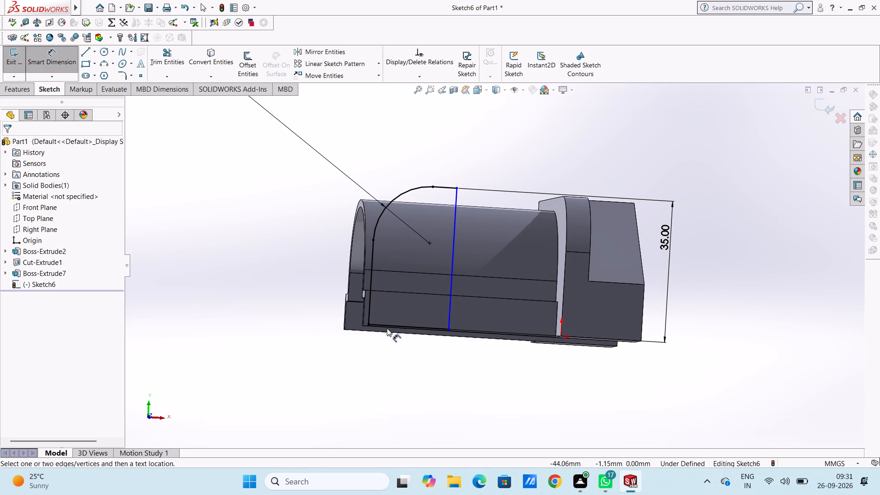
{"action": "left_click", "coordinate": [390, 325]}
{"action": "left_click", "coordinate": [392, 384]}
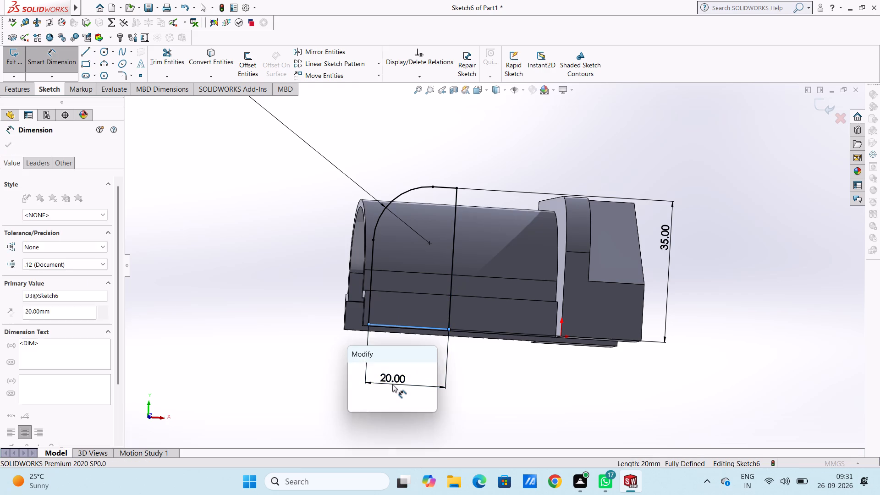
{"action": "left_click", "coordinate": [351, 370]}
{"action": "left_click", "coordinate": [287, 343]}
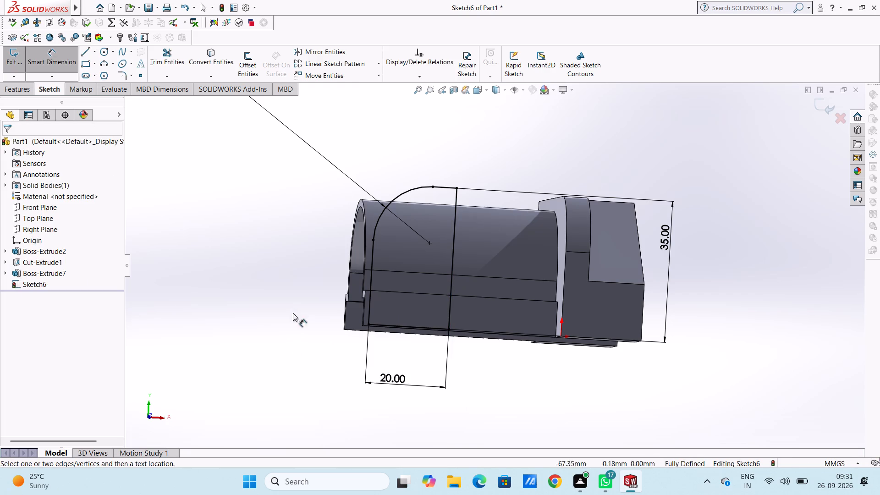
{"action": "middle_click_drag", "start_coordinate": [286, 294], "coordinate": [291, 327]}
{"action": "key", "text": "Escape"}
{"action": "key", "text": "Escape"}
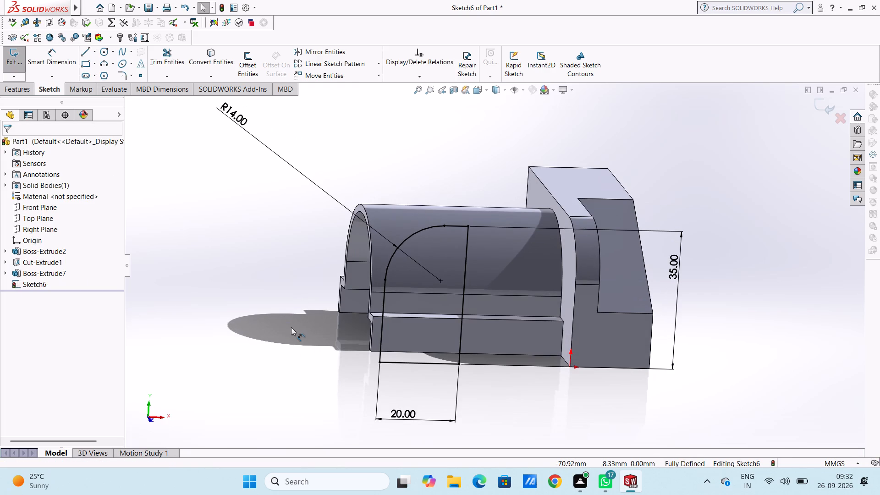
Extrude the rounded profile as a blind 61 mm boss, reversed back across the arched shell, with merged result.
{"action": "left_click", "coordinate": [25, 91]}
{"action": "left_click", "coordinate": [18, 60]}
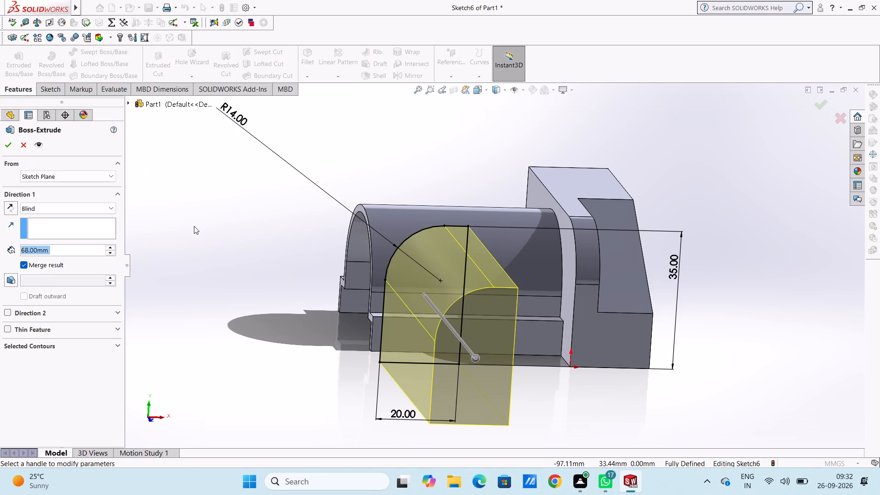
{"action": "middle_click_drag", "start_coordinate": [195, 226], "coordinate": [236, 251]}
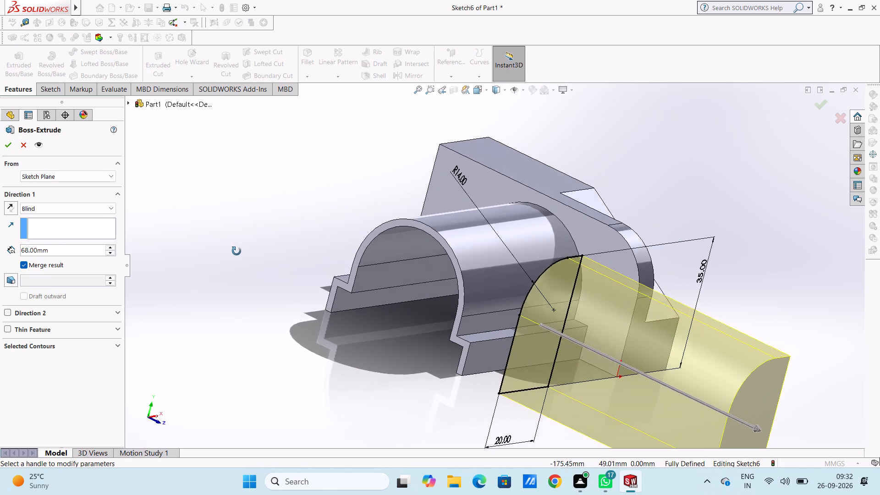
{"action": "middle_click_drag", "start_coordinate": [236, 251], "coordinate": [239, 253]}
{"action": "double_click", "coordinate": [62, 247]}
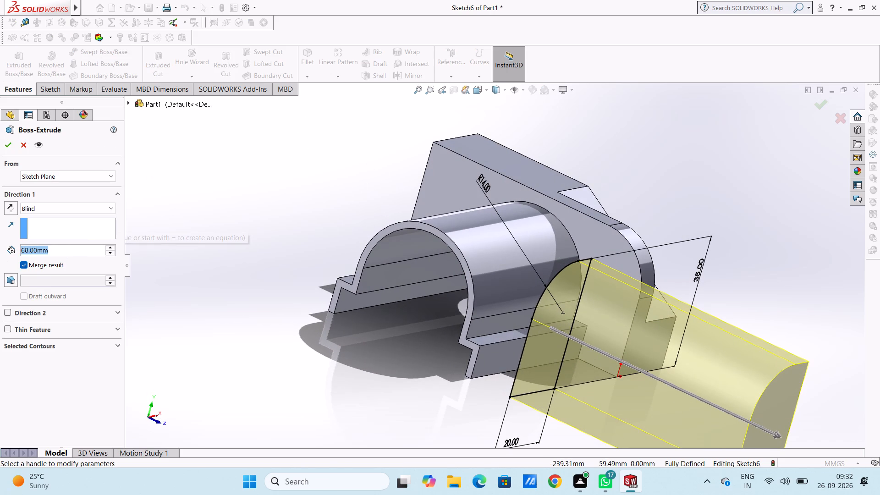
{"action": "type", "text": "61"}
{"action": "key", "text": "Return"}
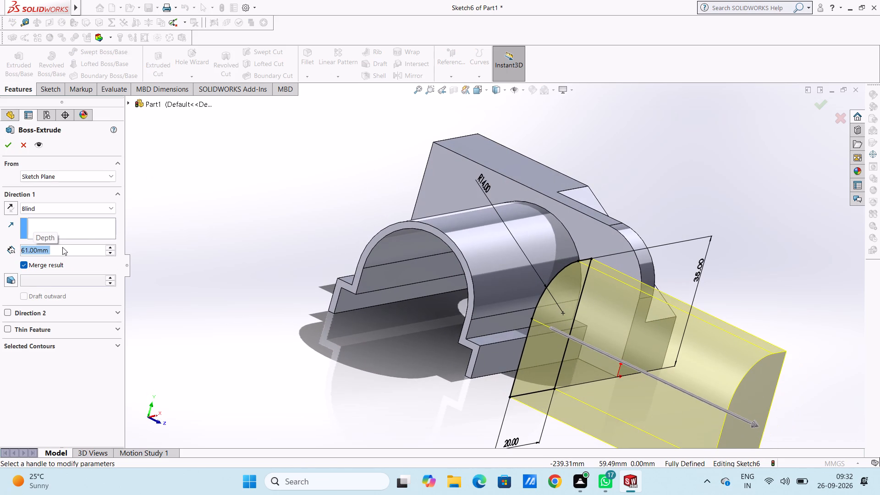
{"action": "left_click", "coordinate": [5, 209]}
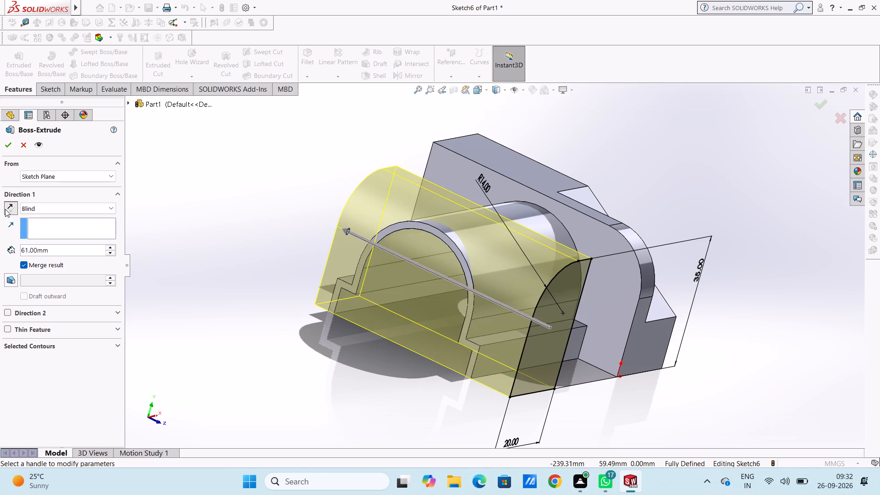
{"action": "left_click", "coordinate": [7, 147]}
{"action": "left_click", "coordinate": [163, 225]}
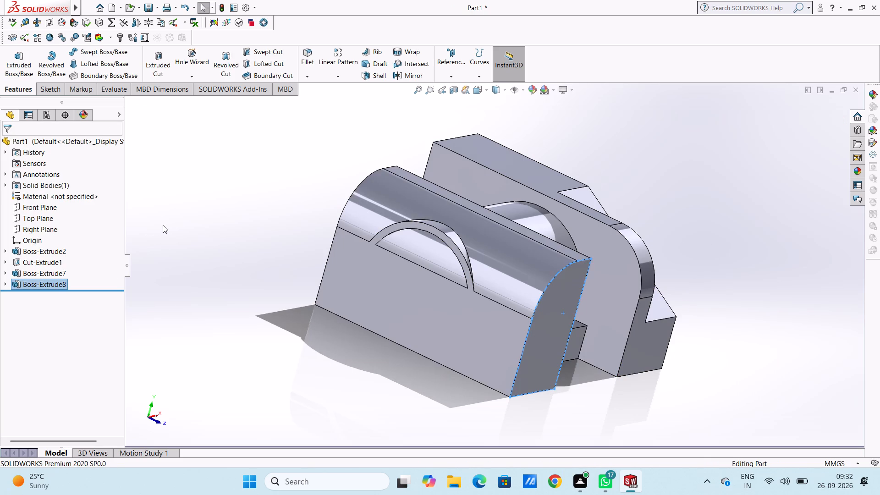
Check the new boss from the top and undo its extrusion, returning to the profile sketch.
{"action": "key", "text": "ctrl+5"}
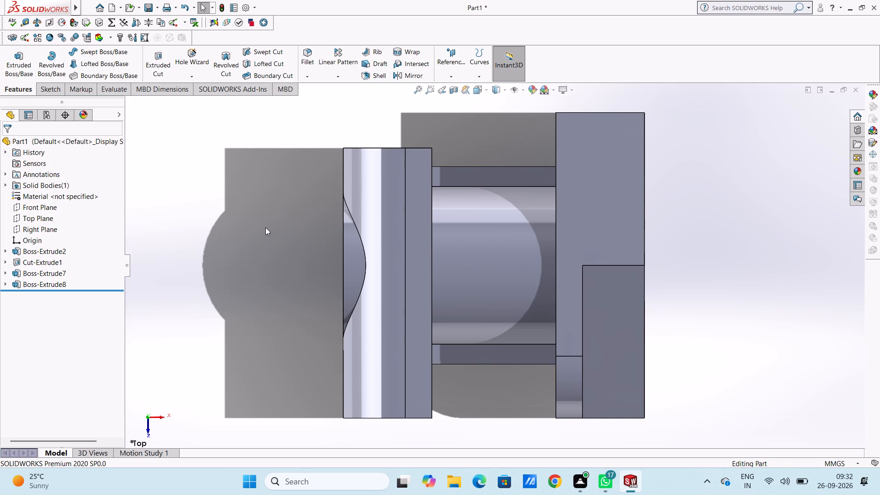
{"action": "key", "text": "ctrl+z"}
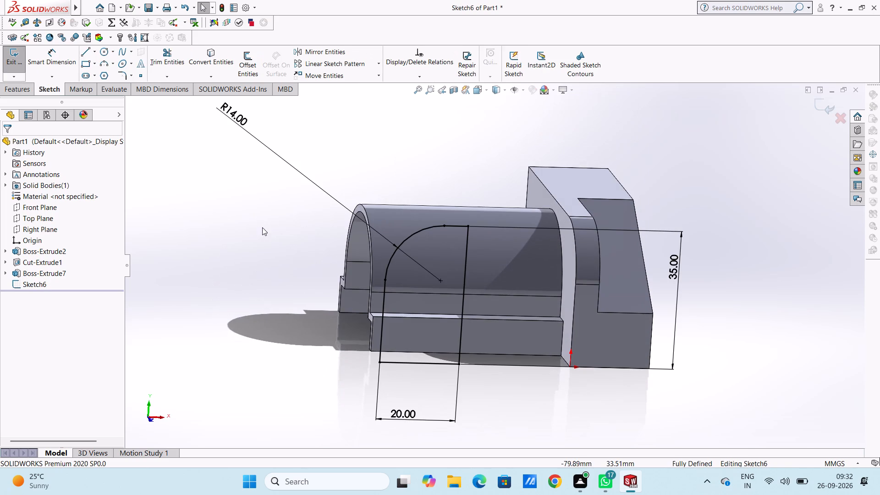
Extrude the rounded profile as a blind 69 mm boss, reversed back across the arched shell, with merged result.
{"action": "left_click", "coordinate": [16, 89]}
{"action": "left_click", "coordinate": [14, 59]}
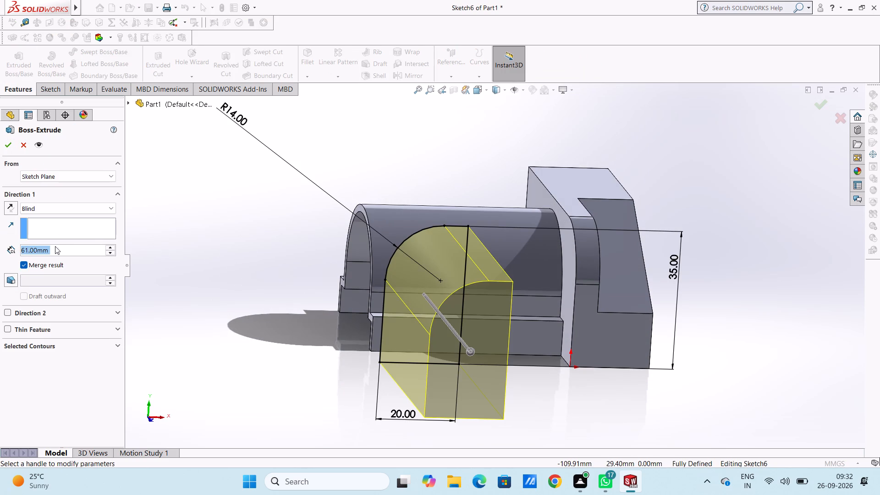
{"action": "type", "text": "69"}
{"action": "key", "text": "Return"}
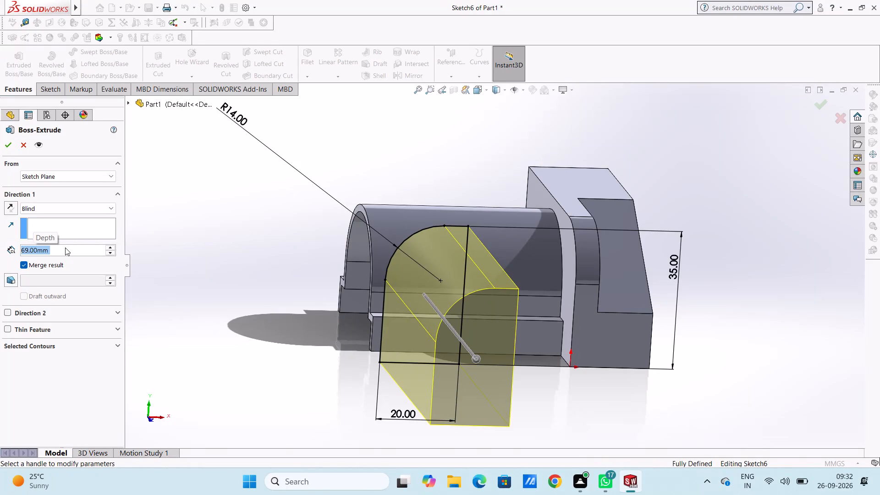
{"action": "left_click", "coordinate": [10, 205]}
{"action": "left_click", "coordinate": [7, 144]}
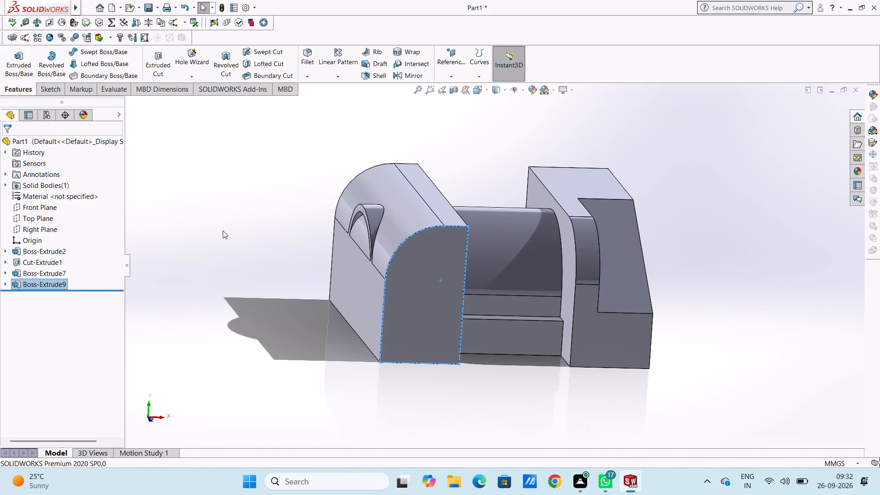
{"action": "left_click", "coordinate": [223, 231]}
Start a sketch on the stepped block's outer arched face and trace the opening's top with a 16 mm radius three-point arc.
{"action": "key", "text": "ctrl+5"}
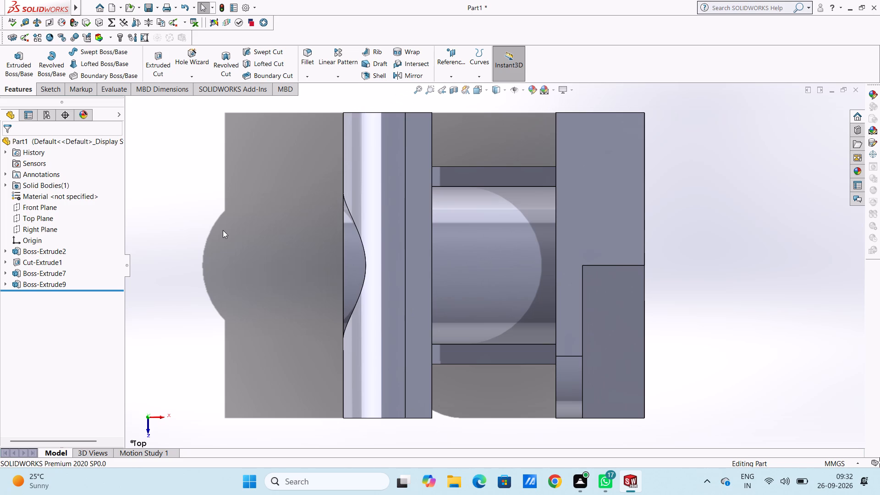
{"action": "key", "text": "ctrl+2"}
{"action": "key", "text": "ctrl+4"}
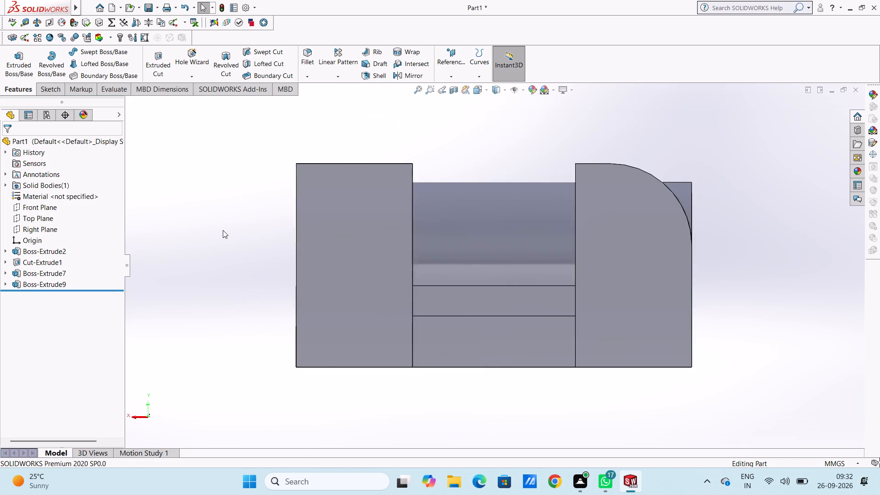
{"action": "key", "text": "ctrl+3"}
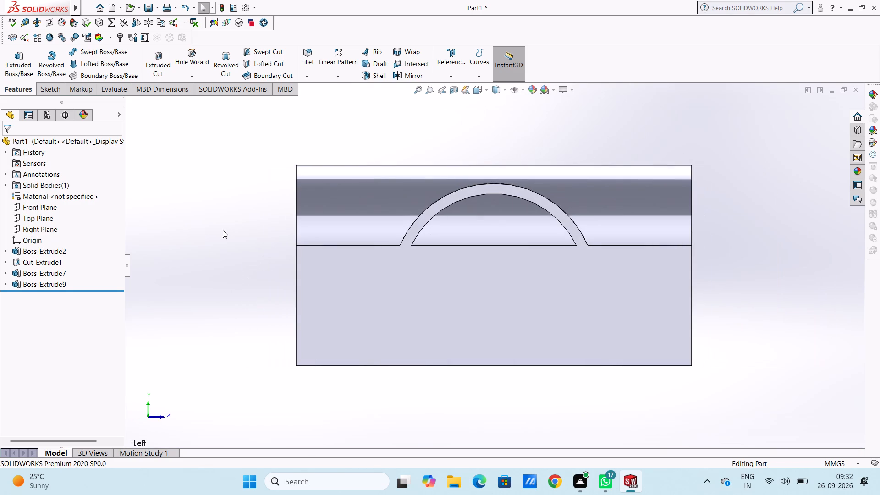
{"action": "key", "text": "ctrl+4"}
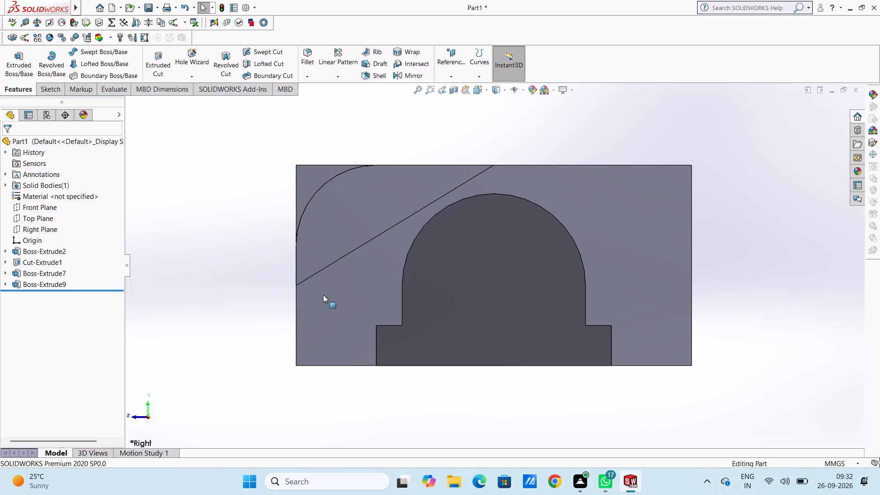
{"action": "left_click", "coordinate": [368, 298]}
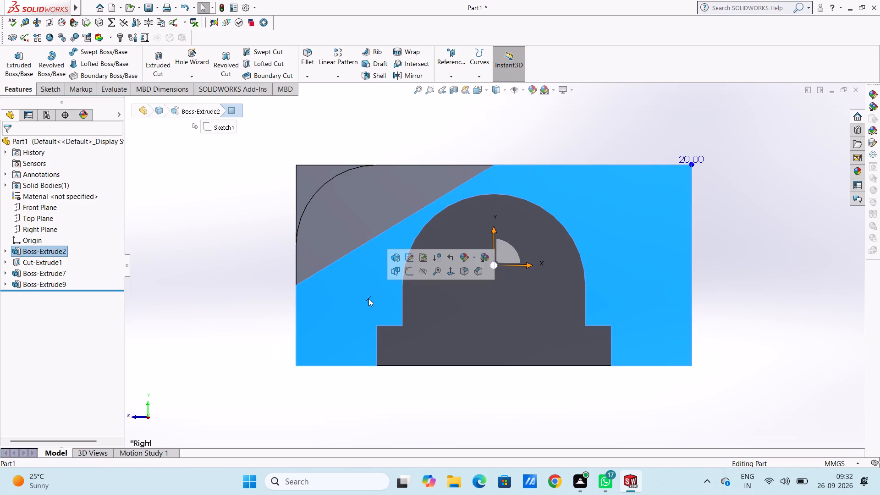
{"action": "left_click", "coordinate": [410, 275]}
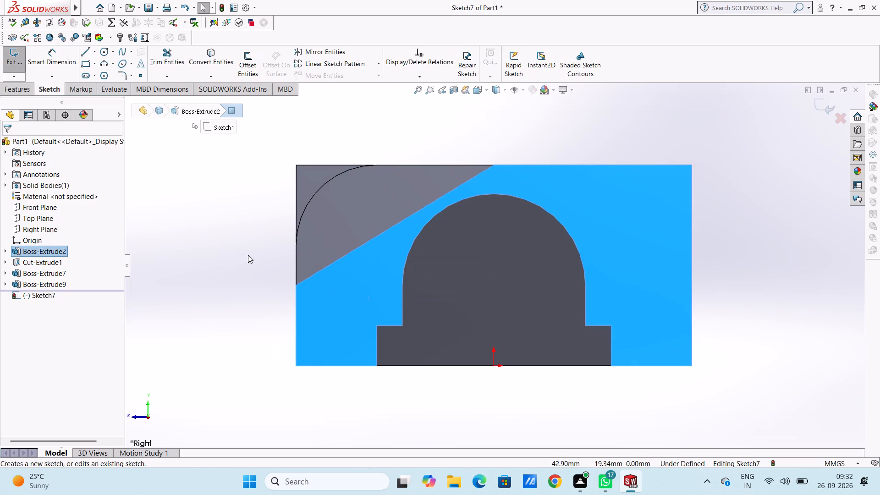
{"action": "left_click", "coordinate": [248, 254]}
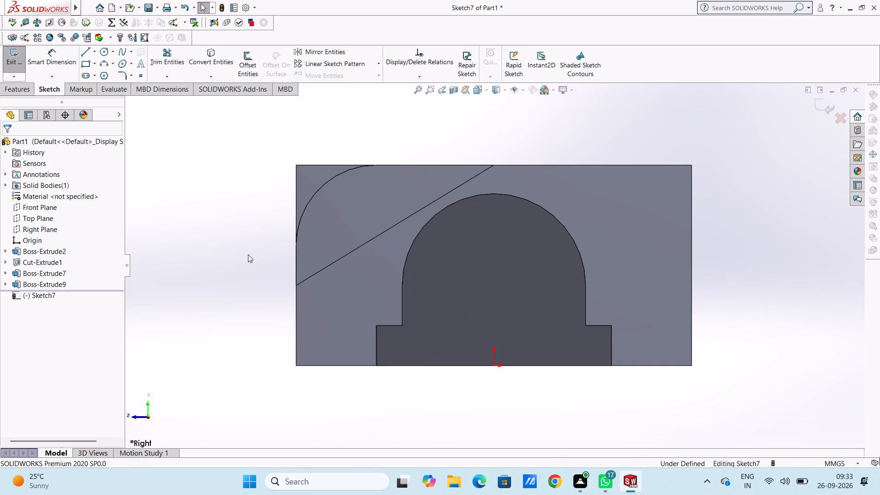
{"action": "left_click", "coordinate": [101, 63]}
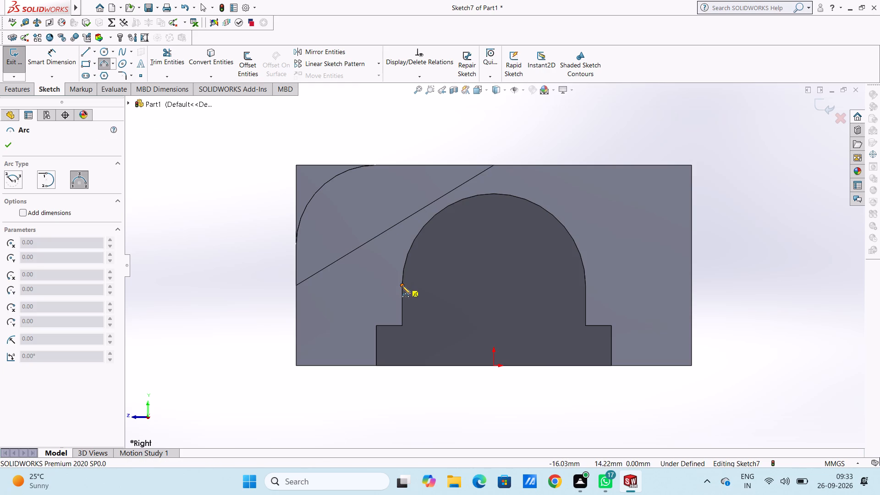
{"action": "left_click", "coordinate": [402, 286]}
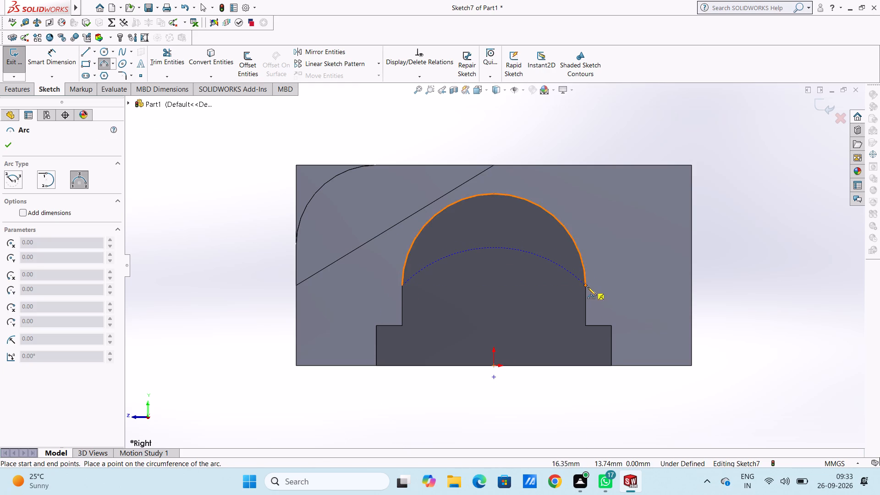
{"action": "left_click", "coordinate": [585, 287]}
{"action": "left_click", "coordinate": [567, 231]}
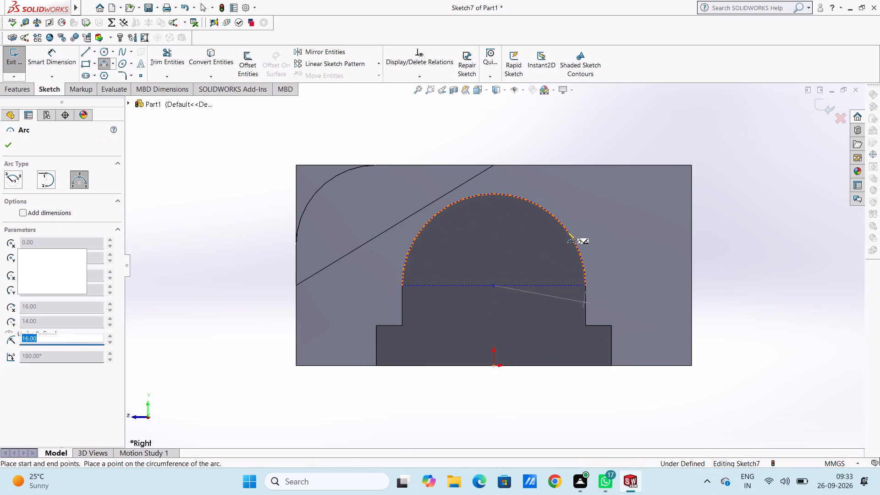
Close the profile with lines tracing the opening's 7 mm vertical sides, the stepped shoulders and the bottom edge.
{"action": "left_click", "coordinate": [89, 52]}
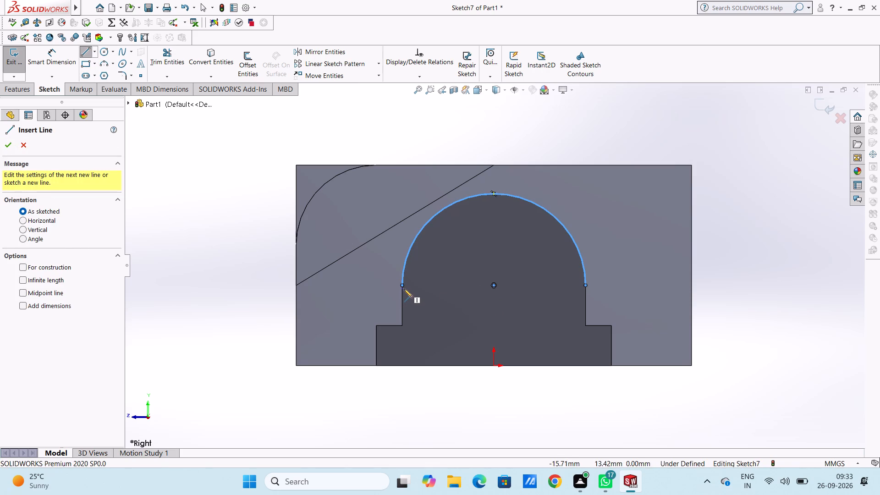
{"action": "left_click", "coordinate": [403, 286]}
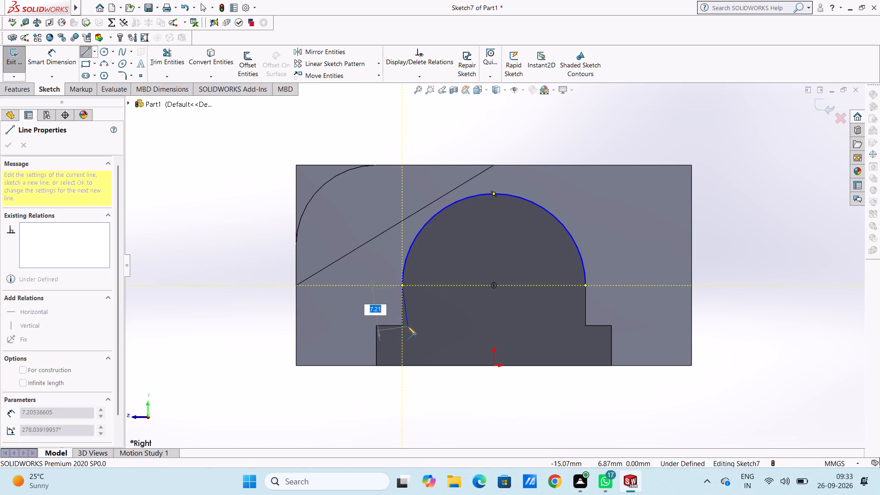
{"action": "left_click", "coordinate": [403, 326]}
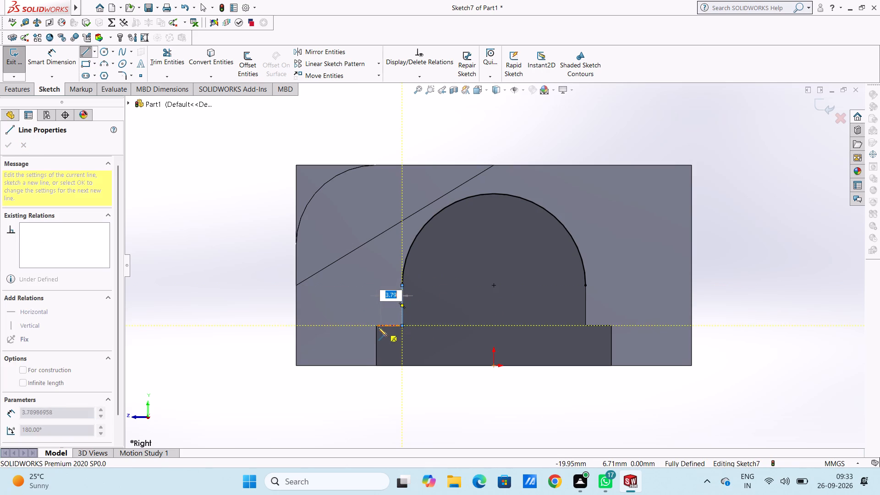
{"action": "left_click", "coordinate": [375, 325]}
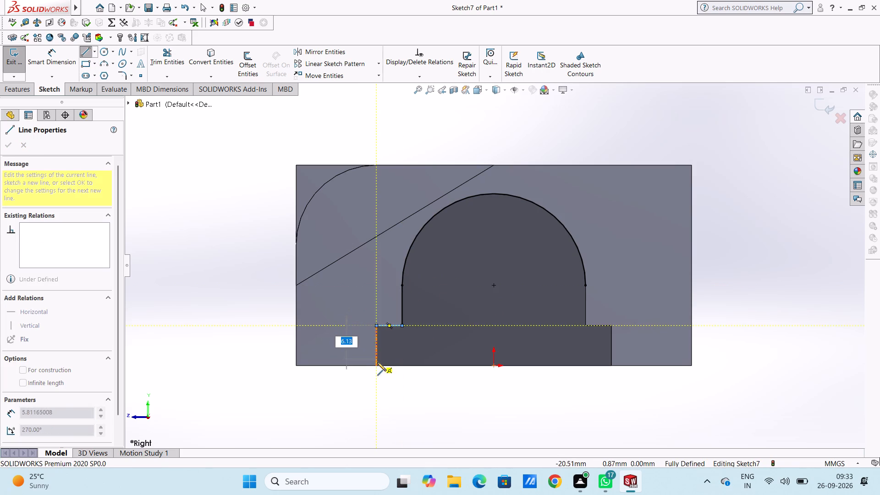
{"action": "left_click", "coordinate": [377, 366]}
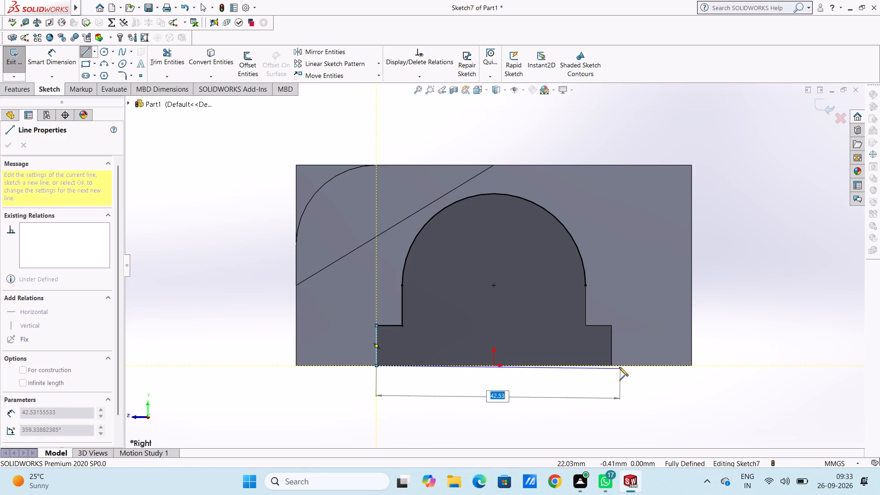
{"action": "left_click", "coordinate": [611, 365]}
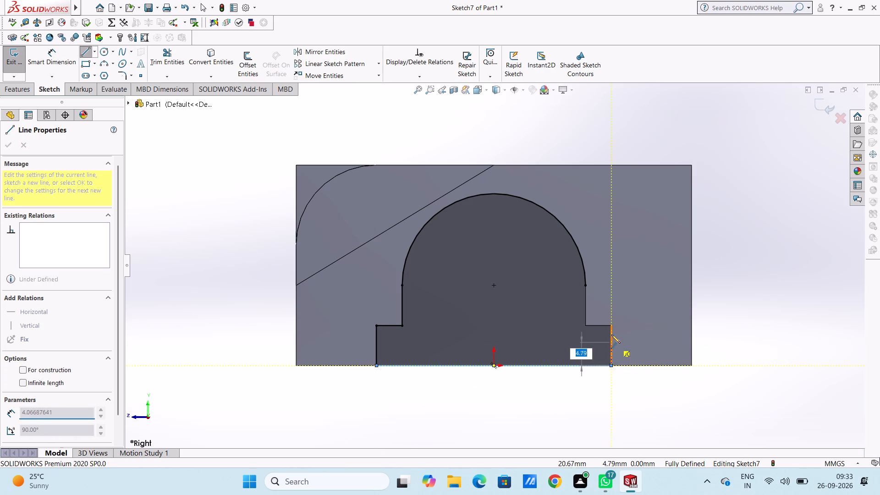
{"action": "left_click", "coordinate": [611, 326]}
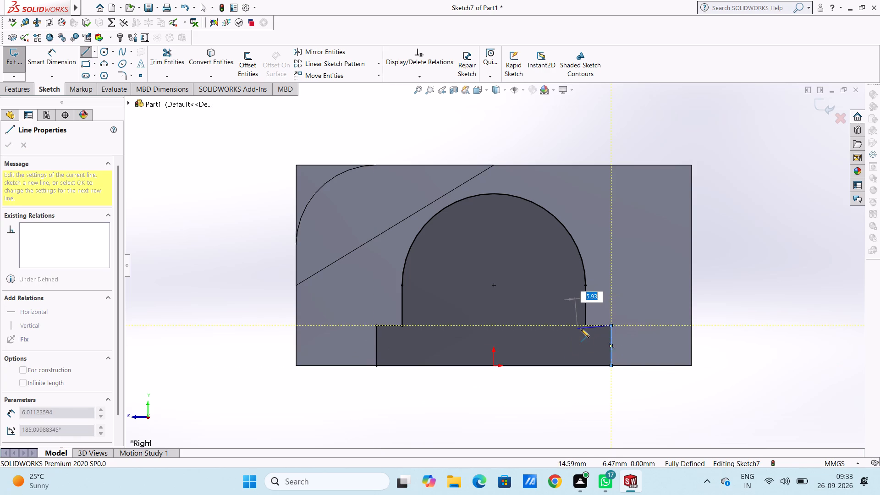
{"action": "left_click", "coordinate": [586, 326]}
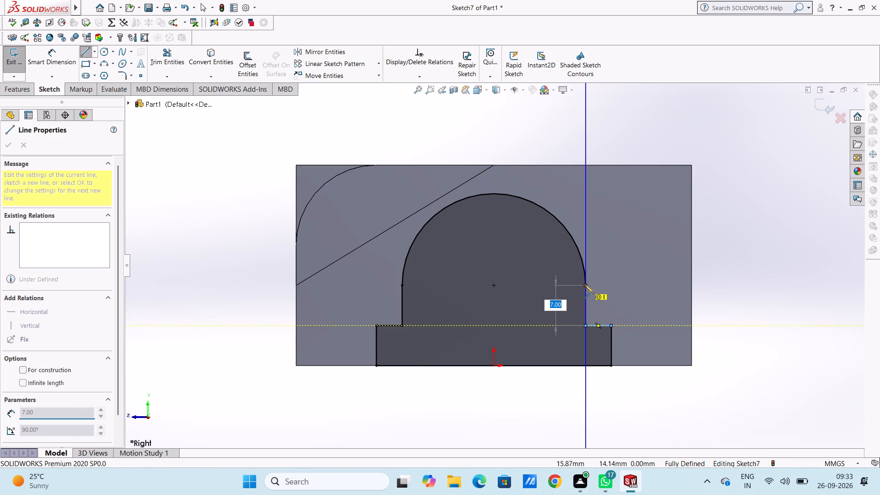
{"action": "left_click", "coordinate": [585, 284]}
{"action": "key", "text": "Escape"}
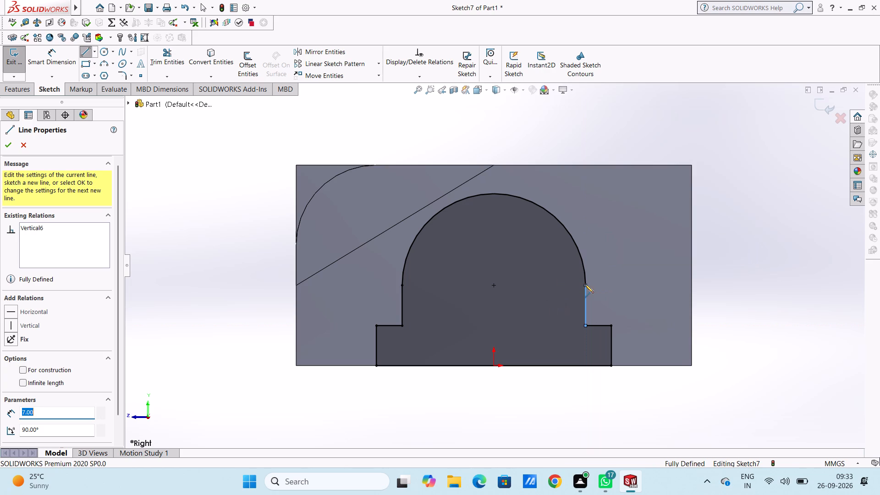
{"action": "key", "text": "Escape"}
Cut the stepped arch profile through the shell and rounded end block as a blind 69 mm extruded cut.
{"action": "scroll", "coordinate": [585, 284], "scroll_direction": "up", "scroll_amount": 4}
{"action": "middle_click_drag", "start_coordinate": [319, 222], "coordinate": [347, 259]}
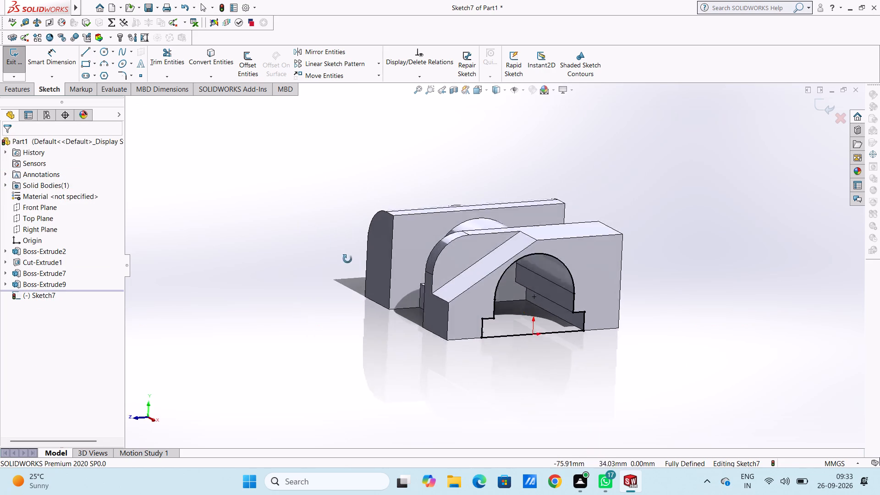
{"action": "middle_click_drag", "start_coordinate": [347, 259], "coordinate": [355, 278]}
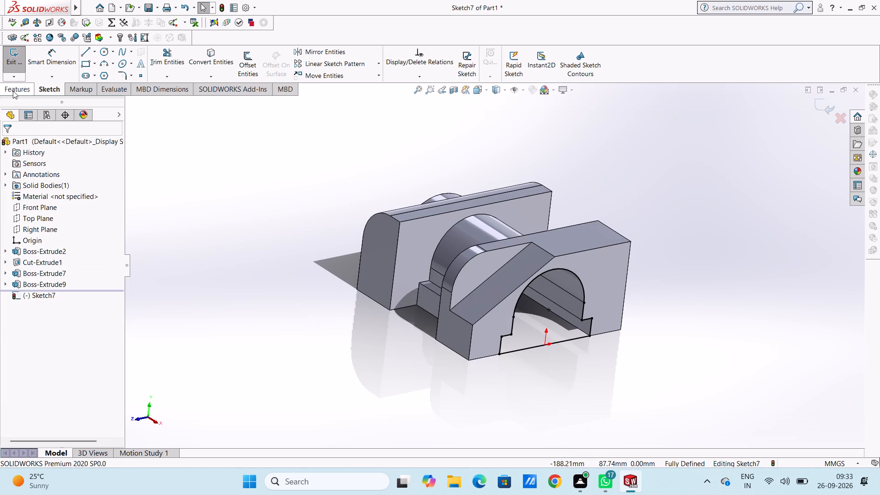
{"action": "left_click", "coordinate": [13, 90]}
{"action": "left_click", "coordinate": [159, 60]}
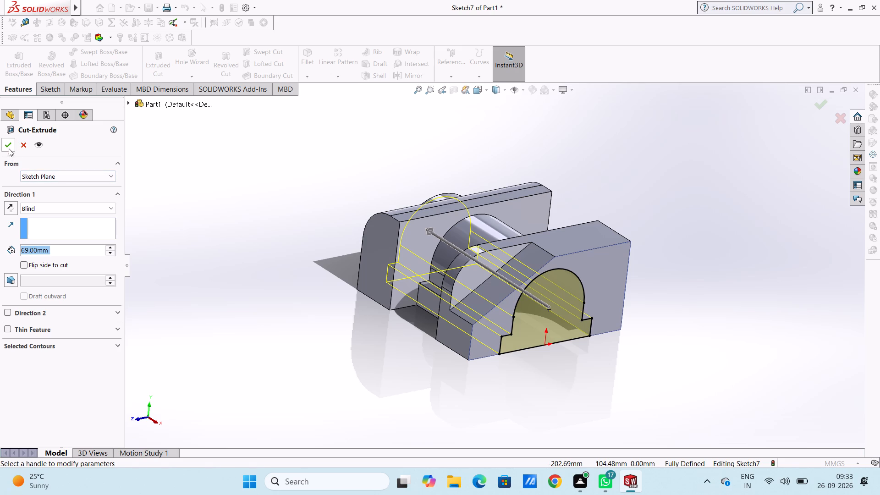
{"action": "left_click", "coordinate": [9, 148]}
{"action": "left_click", "coordinate": [191, 204]}
Start a sketch on the rounded end block's front face and trace its rounded corner with a 14 mm radius three-point arc.
{"action": "middle_click_drag", "start_coordinate": [220, 202], "coordinate": [218, 199]}
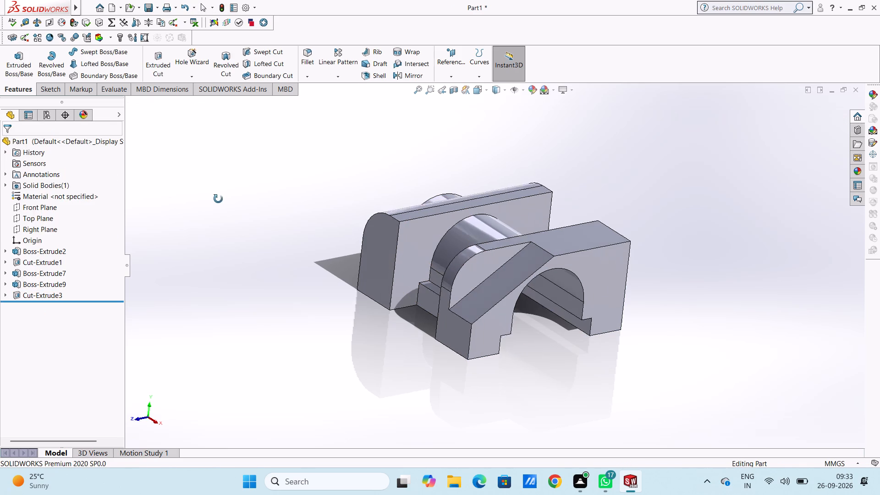
{"action": "middle_click_drag", "start_coordinate": [218, 199], "coordinate": [221, 170]}
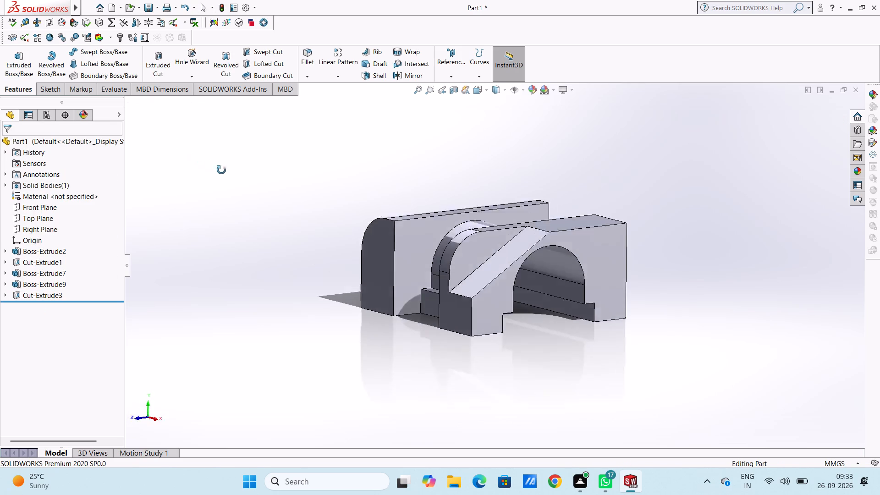
{"action": "middle_click_drag", "start_coordinate": [221, 170], "coordinate": [293, 269]}
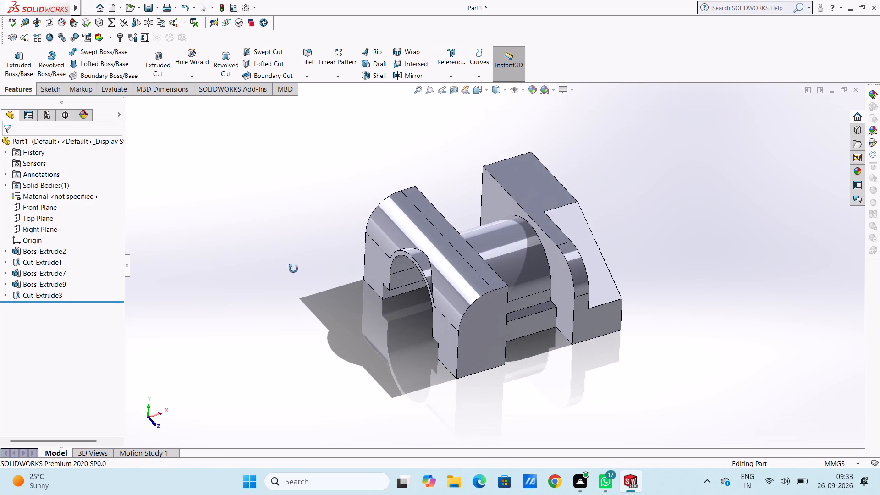
{"action": "middle_click_drag", "start_coordinate": [293, 269], "coordinate": [280, 281]}
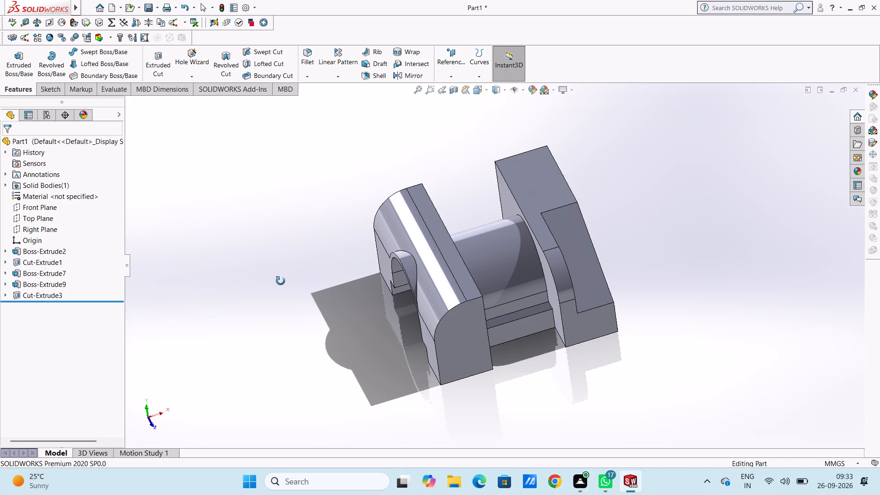
{"action": "middle_click_drag", "start_coordinate": [280, 281], "coordinate": [274, 260]}
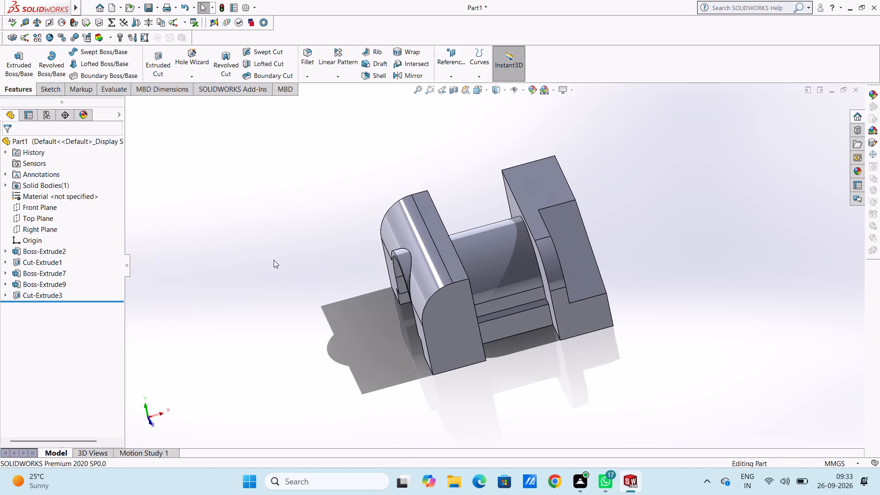
{"action": "key", "text": "ctrl+1"}
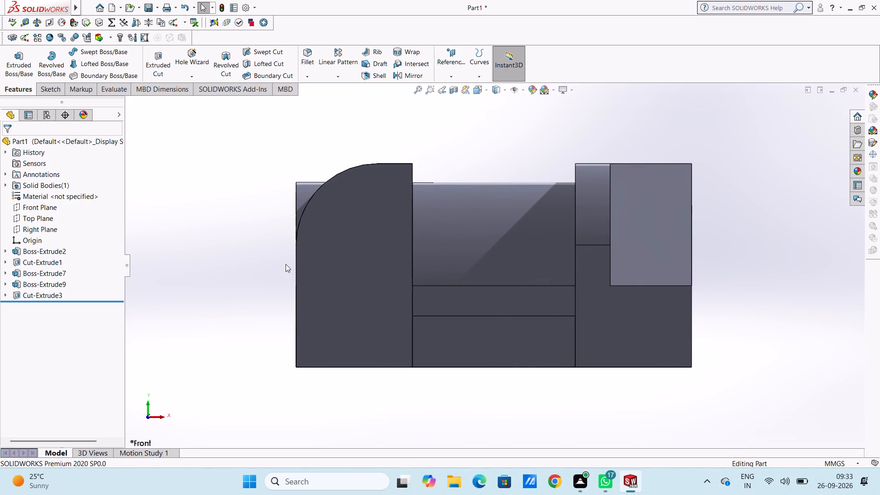
{"action": "left_click", "coordinate": [322, 264]}
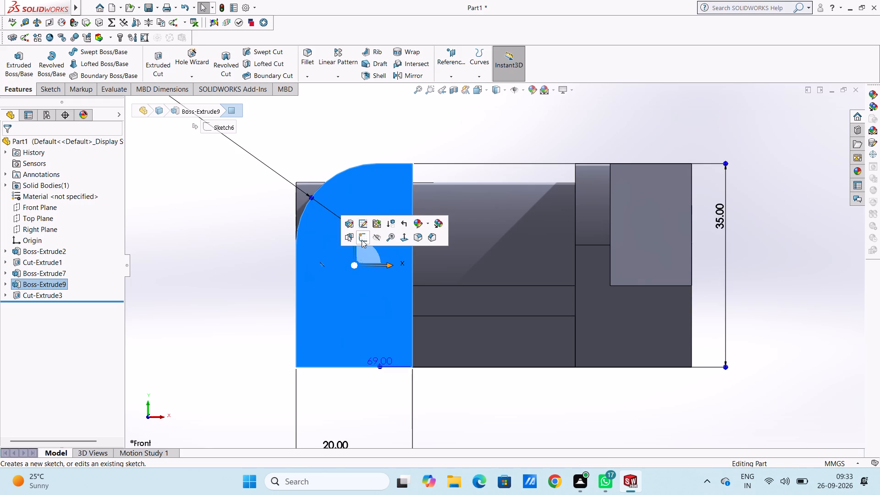
{"action": "left_click", "coordinate": [362, 240]}
{"action": "left_click", "coordinate": [229, 243]}
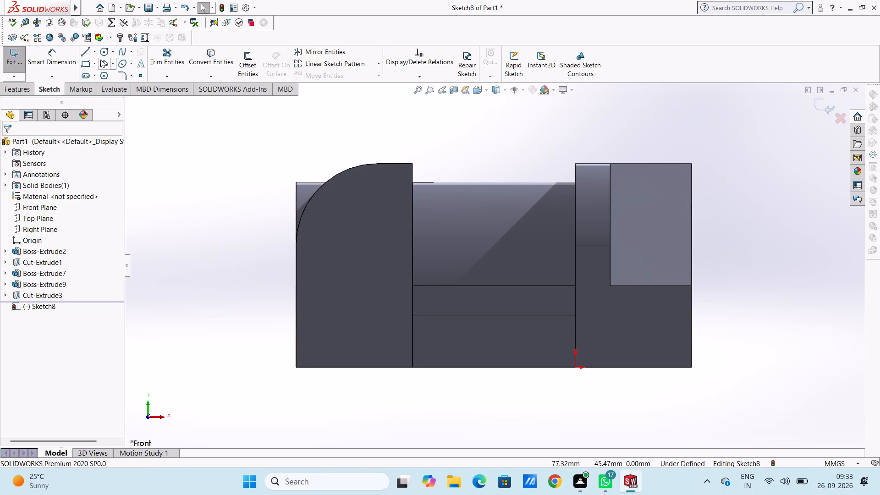
{"action": "left_click", "coordinate": [101, 60]}
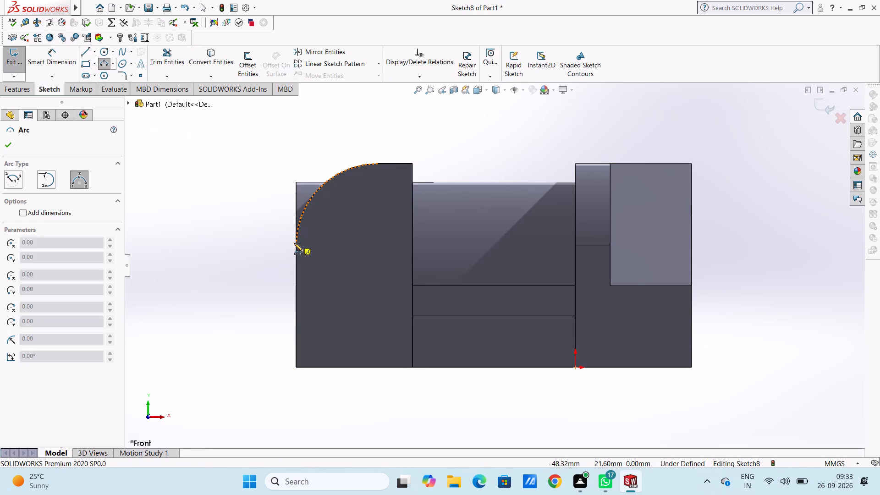
{"action": "left_click", "coordinate": [297, 245]}
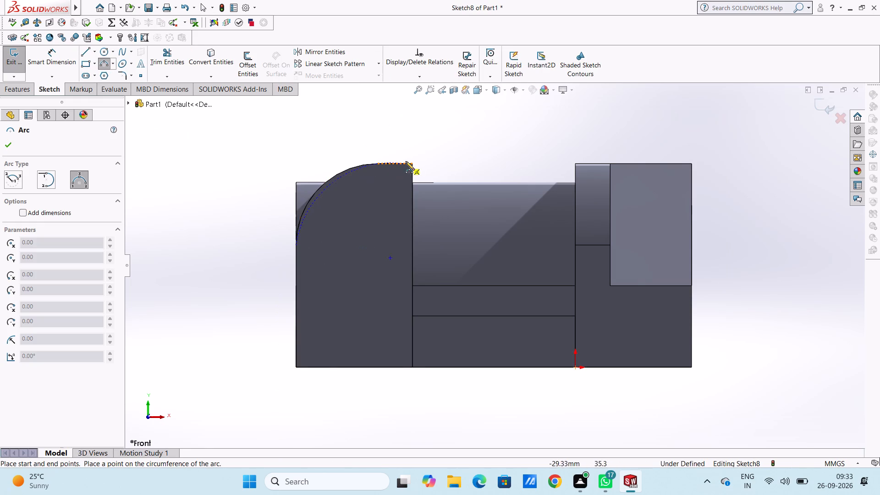
{"action": "left_click", "coordinate": [377, 163]}
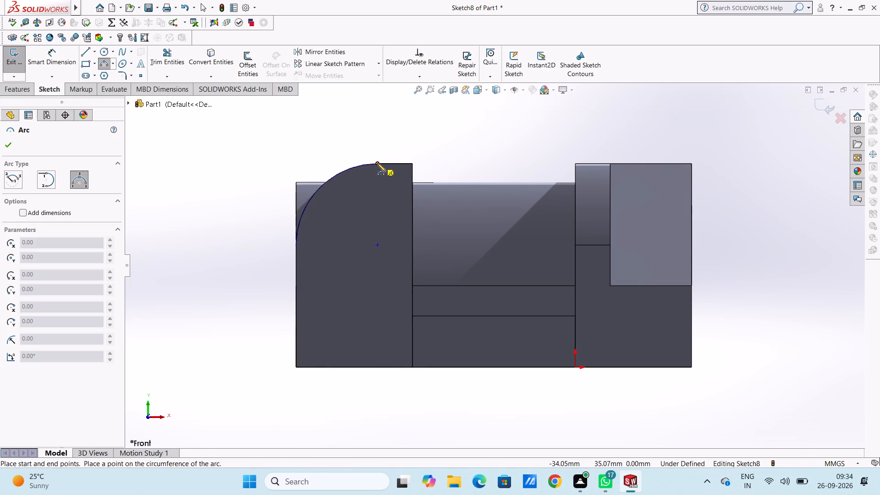
{"action": "left_click", "coordinate": [339, 174]}
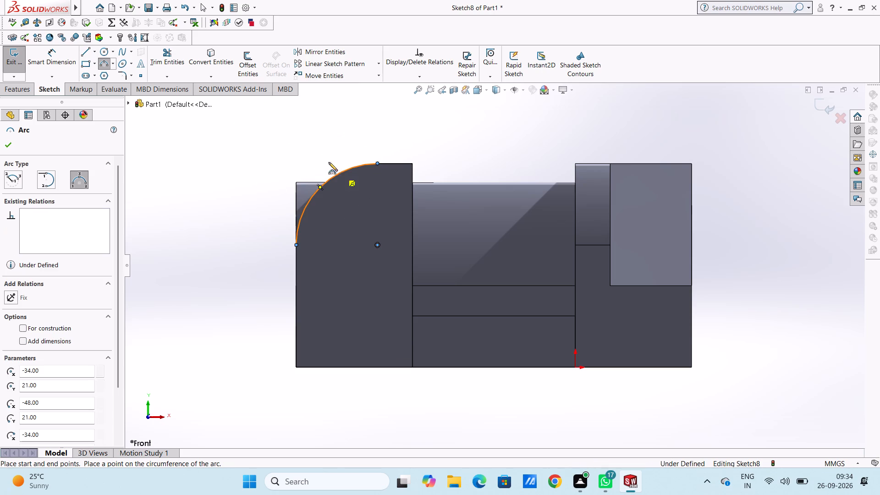
Close the corner profile with a 14 mm vertical line and a 14 mm horizontal line joining the arc's ends.
{"action": "left_click", "coordinate": [85, 50]}
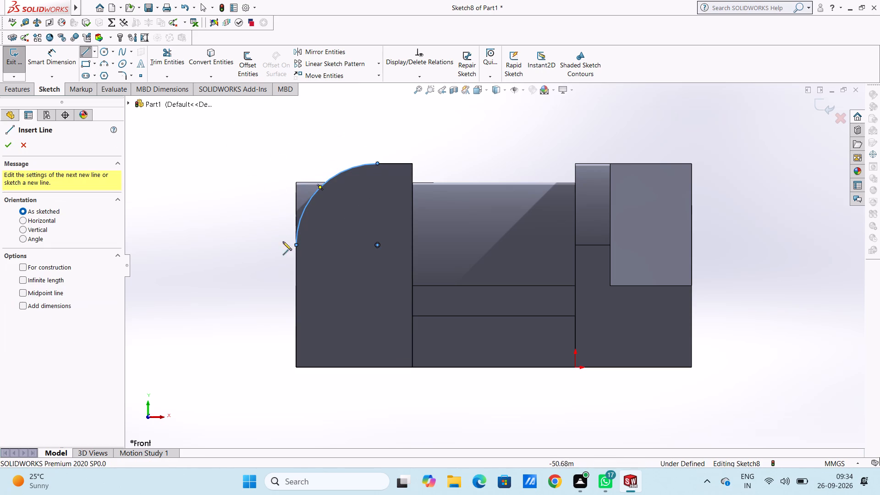
{"action": "left_click", "coordinate": [294, 246]}
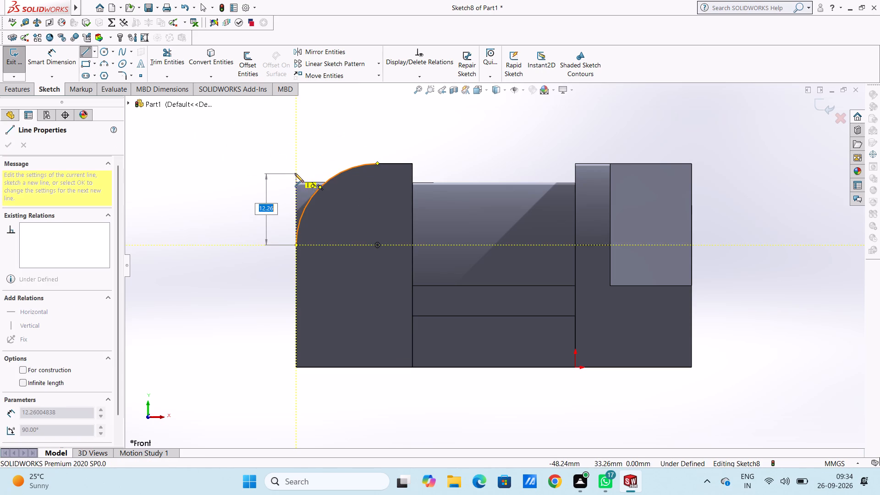
{"action": "left_click", "coordinate": [295, 161]}
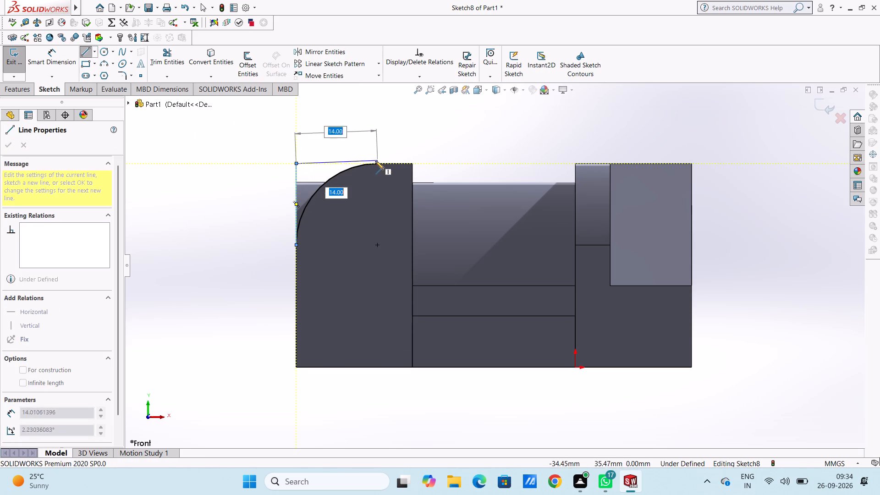
{"action": "left_click", "coordinate": [376, 161]}
{"action": "key", "text": "Escape"}
{"action": "key", "text": "Escape"}
{"action": "key", "text": "Escape"}
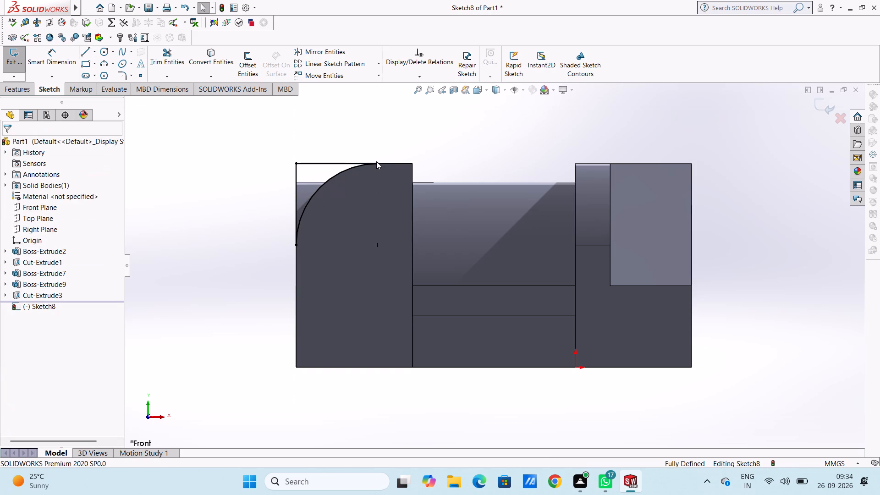
Cut the corner profile as a blind 69 mm extruded cut, trimming the shell that protrudes past the end block's rounded edge.
{"action": "scroll", "coordinate": [376, 161], "scroll_direction": "up", "scroll_amount": 1}
{"action": "middle_click_drag", "start_coordinate": [223, 154], "coordinate": [240, 175]}
{"action": "left_click", "coordinate": [25, 93]}
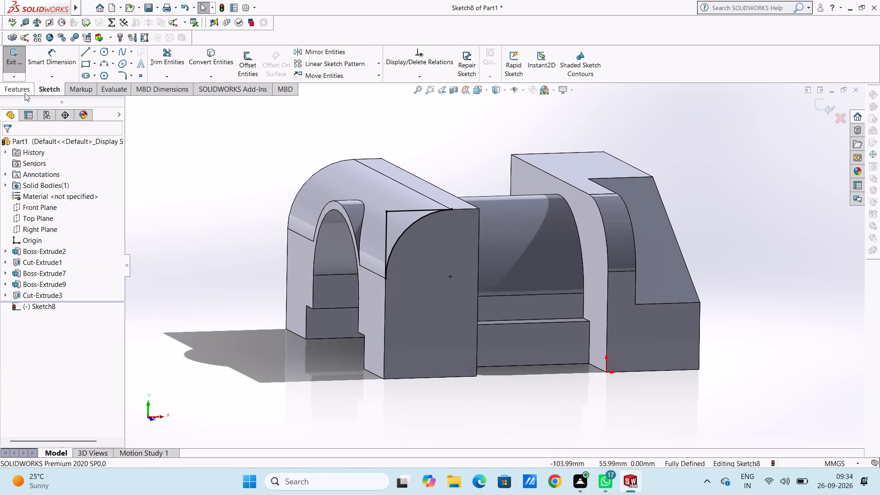
{"action": "left_click", "coordinate": [159, 57]}
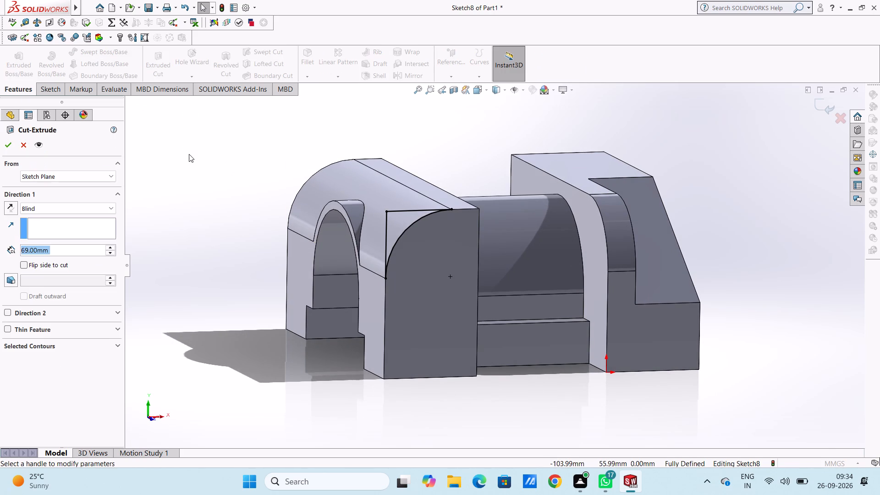
{"action": "left_click", "coordinate": [7, 143]}
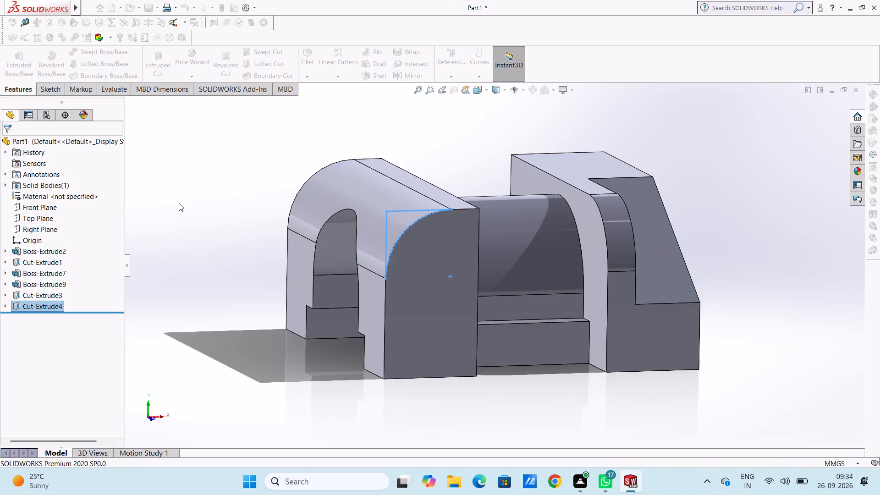
{"action": "left_click", "coordinate": [179, 205]}
Examine the part from all sides, including the rounded end block, the connecting shell, the stepped opening and the underside.
{"action": "middle_click_drag", "start_coordinate": [244, 239], "coordinate": [174, 274]}
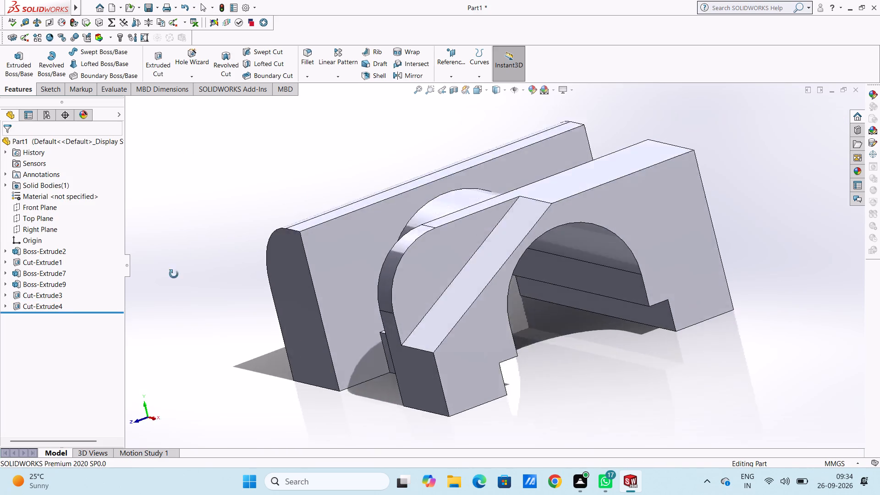
{"action": "middle_click_drag", "start_coordinate": [174, 274], "coordinate": [295, 276]}
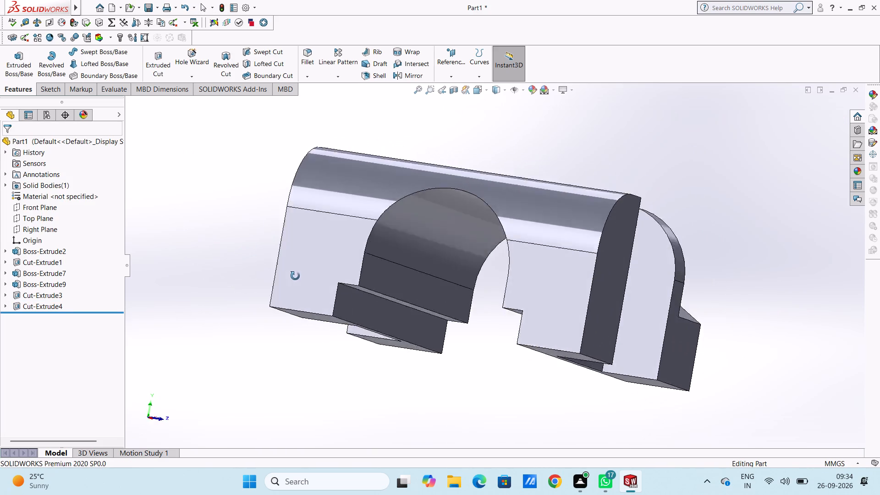
{"action": "middle_click_drag", "start_coordinate": [295, 276], "coordinate": [228, 332]}
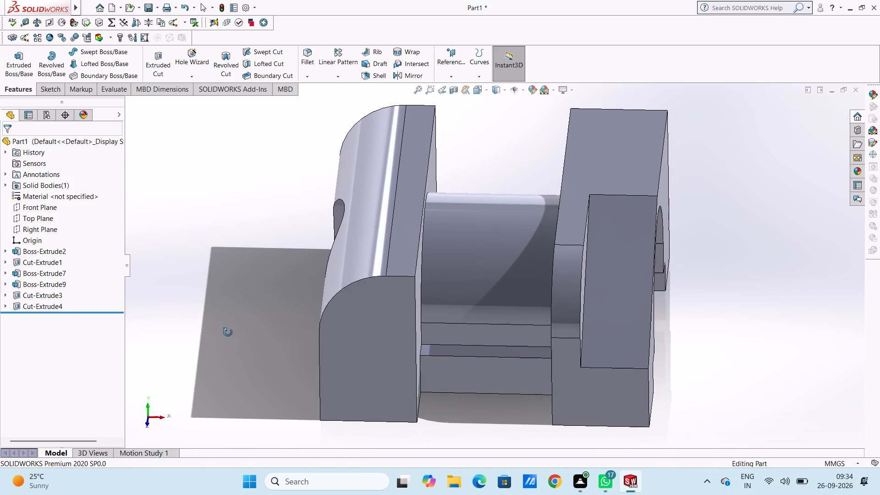
{"action": "middle_click_drag", "start_coordinate": [228, 332], "coordinate": [220, 270]}
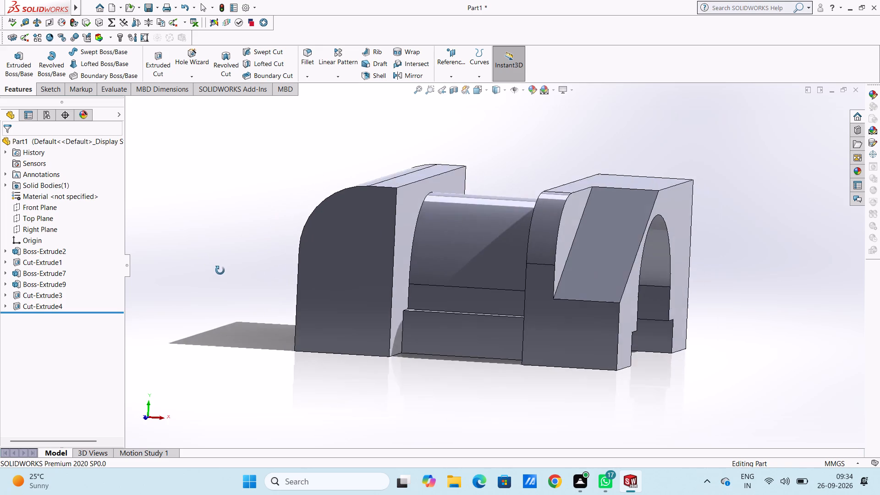
{"action": "middle_click_drag", "start_coordinate": [220, 270], "coordinate": [200, 270]}
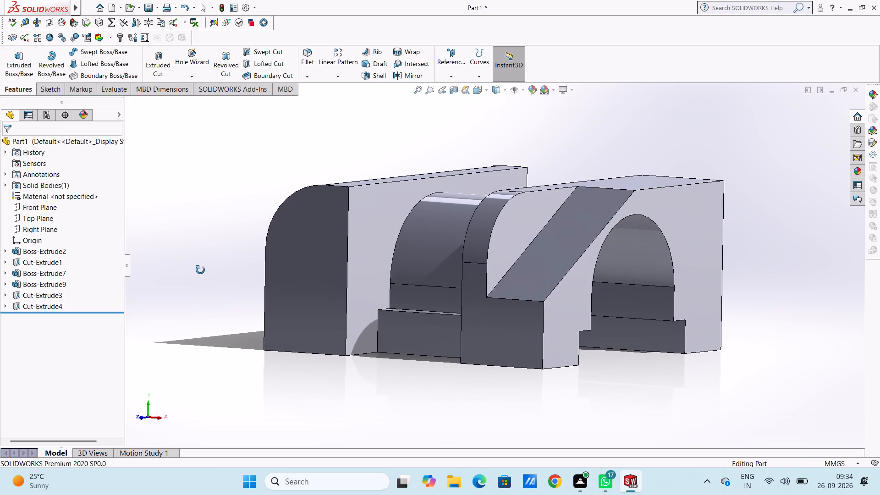
{"action": "middle_click_drag", "start_coordinate": [200, 270], "coordinate": [202, 271]}
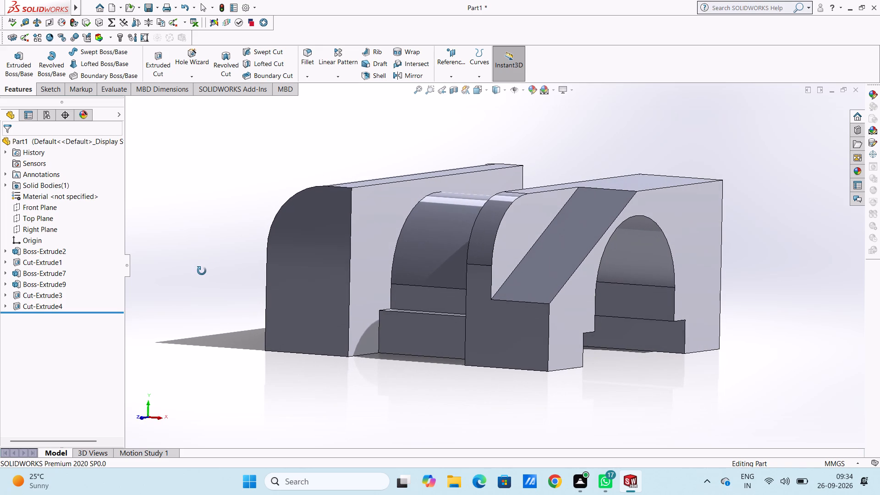
{"action": "middle_click_drag", "start_coordinate": [202, 271], "coordinate": [202, 271]}
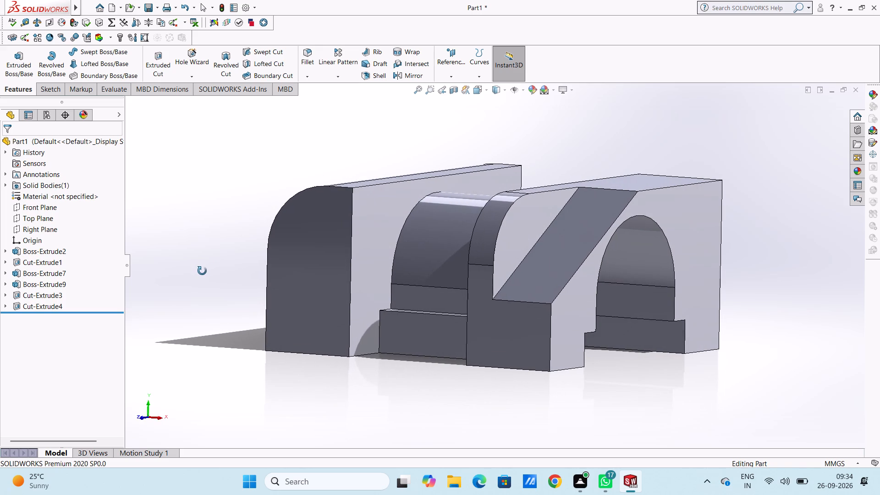
{"action": "middle_click_drag", "start_coordinate": [202, 271], "coordinate": [227, 321]}
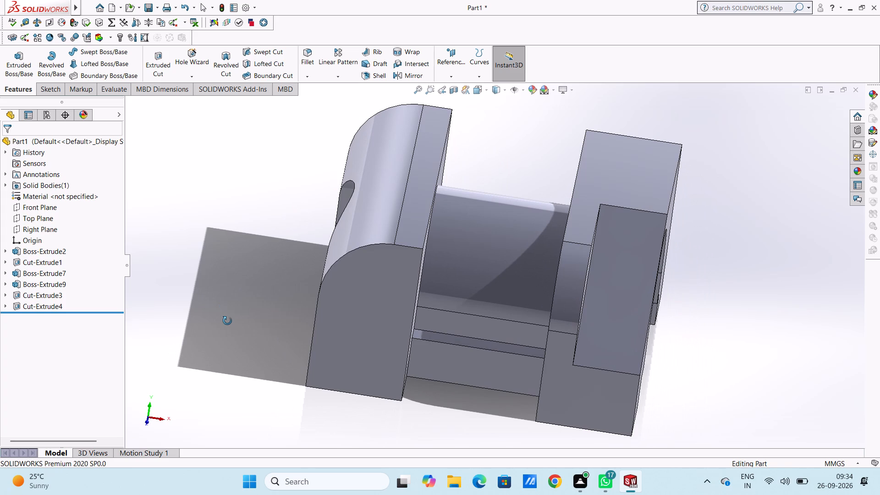
{"action": "middle_click_drag", "start_coordinate": [227, 321], "coordinate": [208, 321]}
{"action": "scroll", "coordinate": [185, 314], "scroll_direction": "down", "scroll_amount": 1}
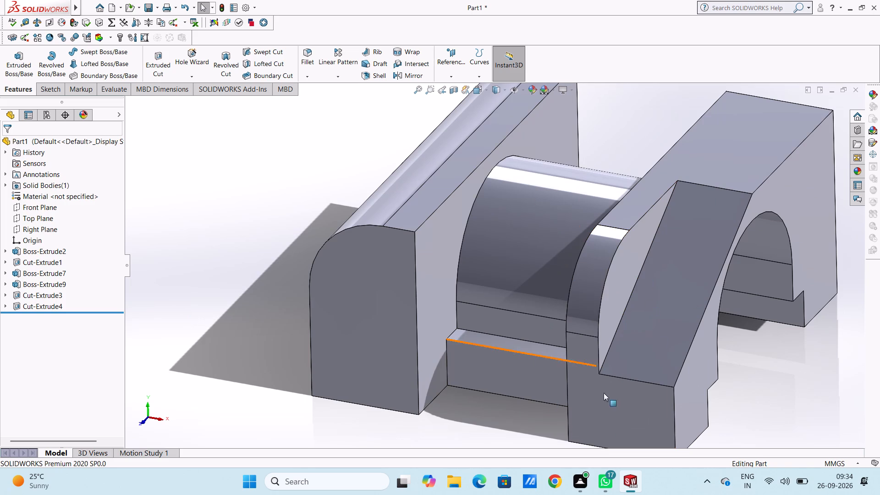
{"action": "scroll", "coordinate": [702, 352], "scroll_direction": "up", "scroll_amount": 6}
{"action": "middle_click_drag", "start_coordinate": [591, 301], "coordinate": [675, 320]}
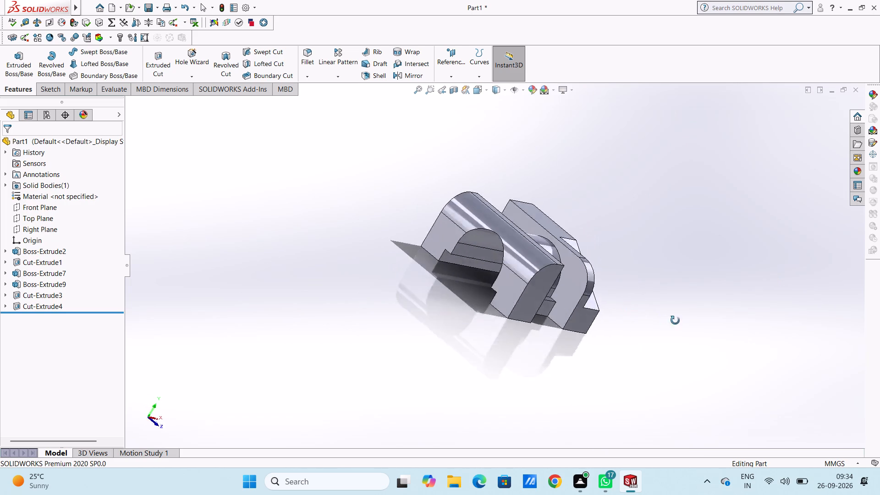
{"action": "middle_click_drag", "start_coordinate": [675, 320], "coordinate": [605, 379]}
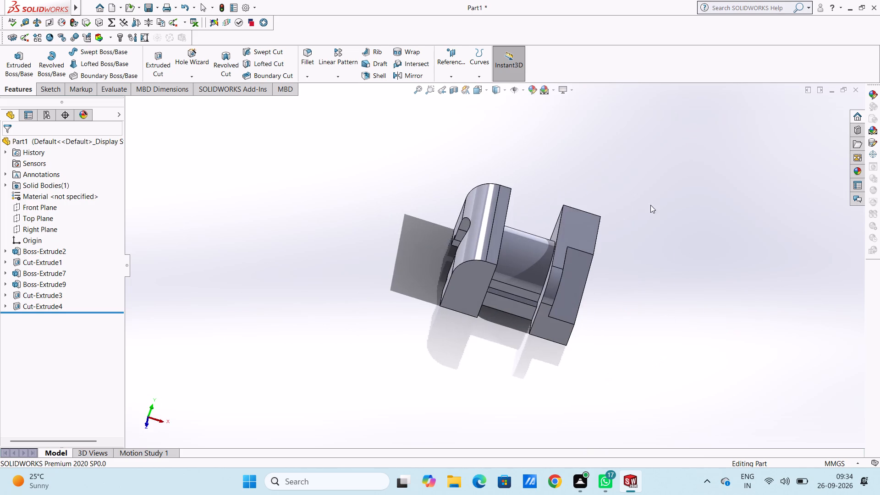
{"action": "middle_click_drag", "start_coordinate": [488, 137], "coordinate": [456, 177]}
{"action": "middle_click_drag", "start_coordinate": [514, 218], "coordinate": [501, 156]}
{"action": "middle_click_drag", "start_coordinate": [557, 224], "coordinate": [482, 219]}
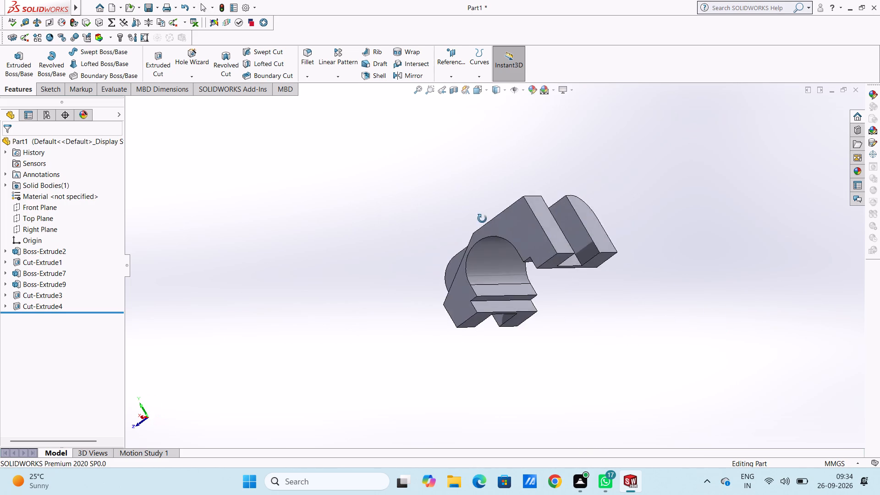
{"action": "middle_click_drag", "start_coordinate": [482, 219], "coordinate": [616, 253]}
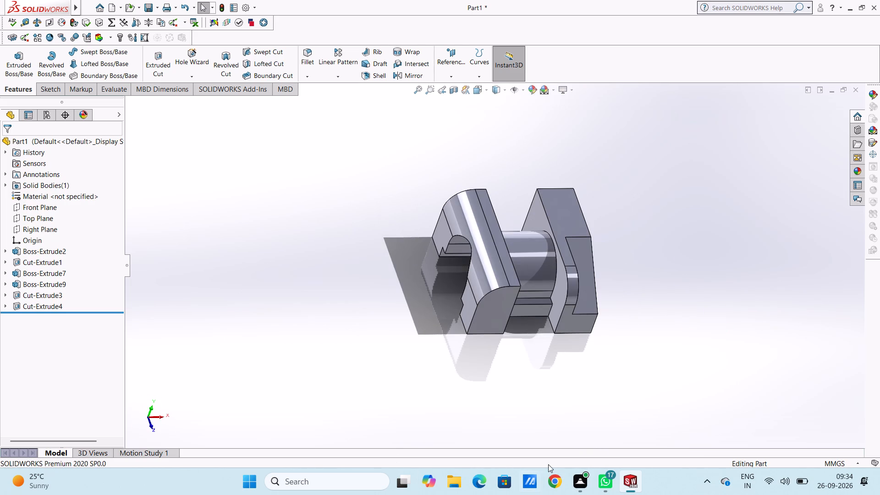
{"action": "middle_click_drag", "start_coordinate": [500, 319], "coordinate": [424, 264]}
{"action": "middle_click_drag", "start_coordinate": [547, 294], "coordinate": [503, 269]}
{"action": "middle_click_drag", "start_coordinate": [663, 313], "coordinate": [595, 312]}
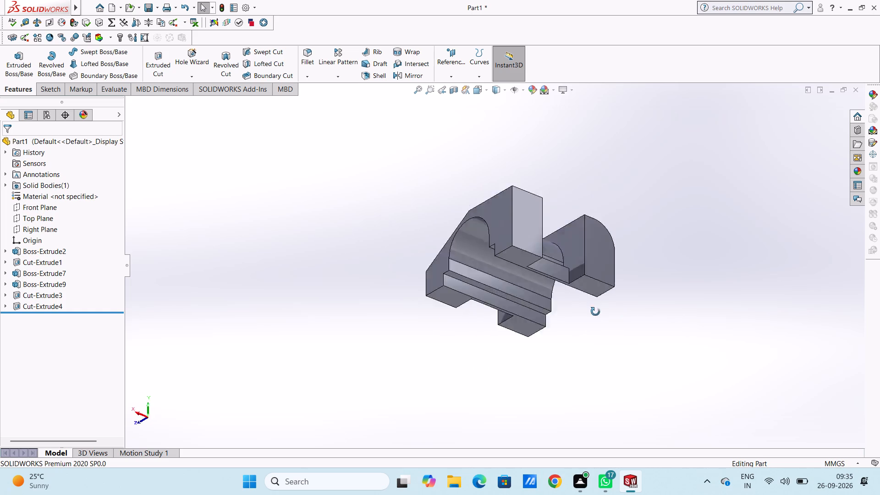
{"action": "middle_click_drag", "start_coordinate": [595, 312], "coordinate": [547, 312]}
{"action": "middle_click_drag", "start_coordinate": [661, 304], "coordinate": [563, 297]}
{"action": "middle_click_drag", "start_coordinate": [672, 297], "coordinate": [605, 289]}
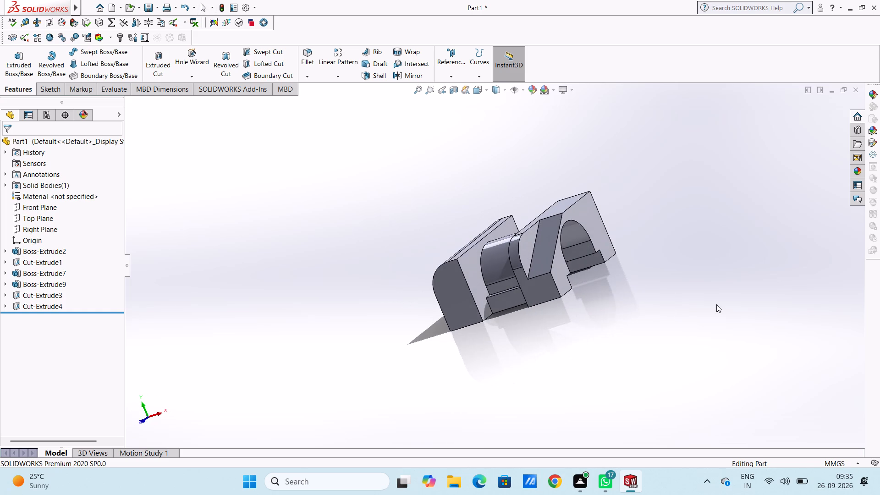
{"action": "middle_click_drag", "start_coordinate": [716, 304], "coordinate": [680, 297]}
{"action": "middle_click_drag", "start_coordinate": [749, 304], "coordinate": [704, 295]}
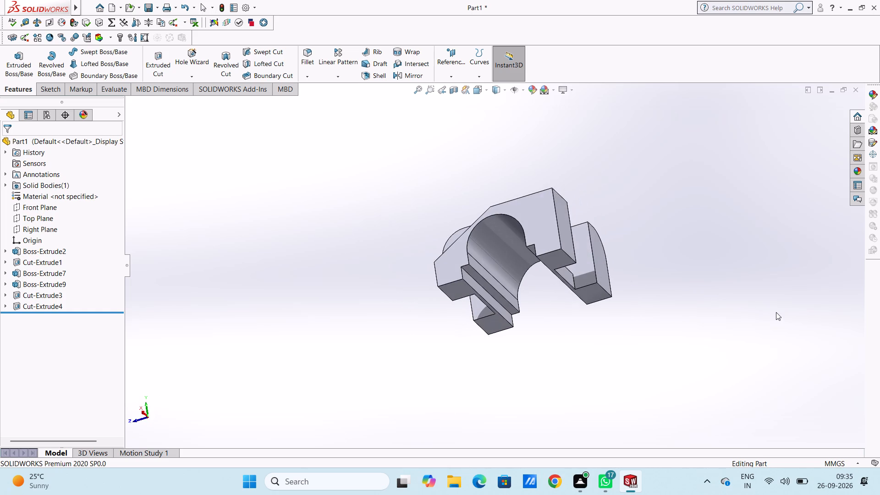
Examine the part all around and from the front, including the rounded end block, arched shell, stepped opening and underside.
{"action": "middle_click_drag", "start_coordinate": [775, 312], "coordinate": [745, 310]}
{"action": "middle_click_drag", "start_coordinate": [761, 315], "coordinate": [730, 312]}
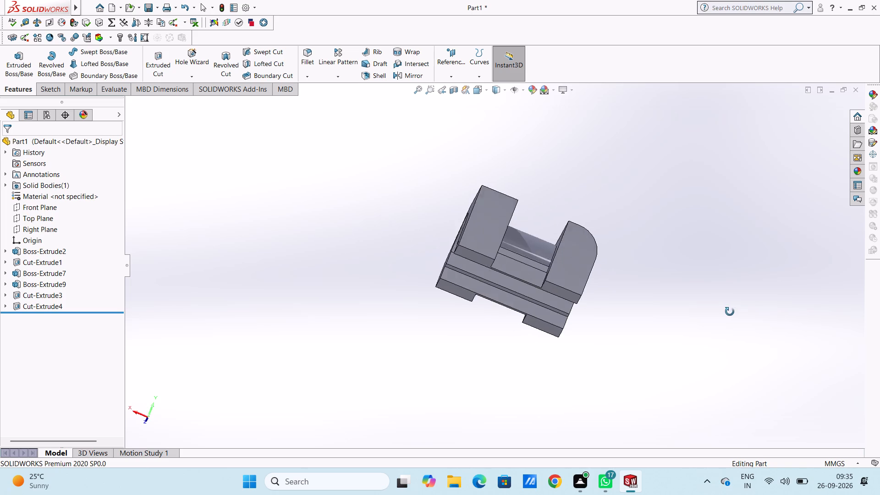
{"action": "middle_click_drag", "start_coordinate": [730, 312], "coordinate": [728, 312]}
{"action": "middle_click_drag", "start_coordinate": [749, 316], "coordinate": [729, 314]}
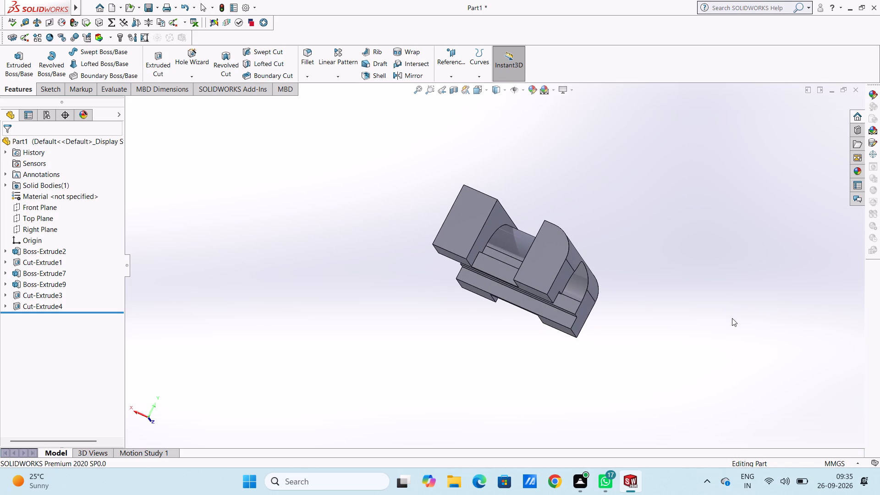
{"action": "middle_click_drag", "start_coordinate": [765, 324], "coordinate": [709, 316]}
{"action": "middle_click_drag", "start_coordinate": [759, 318], "coordinate": [727, 316]}
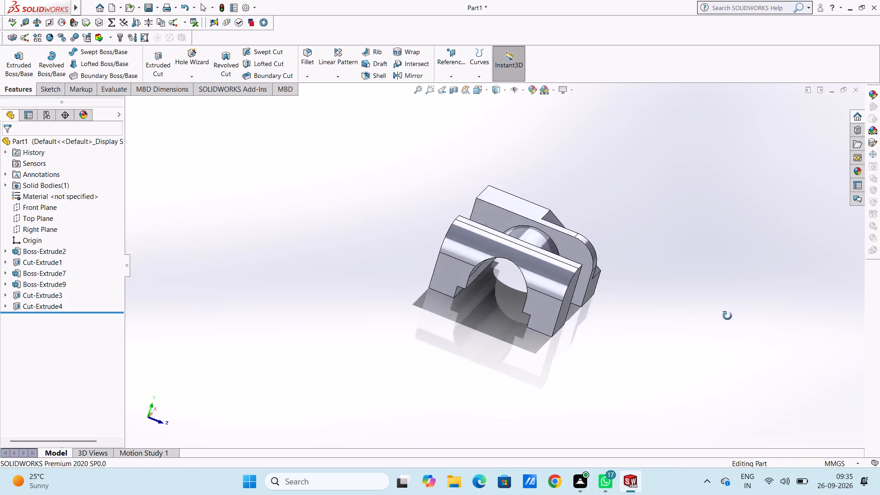
{"action": "middle_click_drag", "start_coordinate": [727, 316], "coordinate": [701, 315]}
{"action": "middle_click_drag", "start_coordinate": [804, 328], "coordinate": [776, 322]}
{"action": "middle_click_drag", "start_coordinate": [839, 313], "coordinate": [797, 313]}
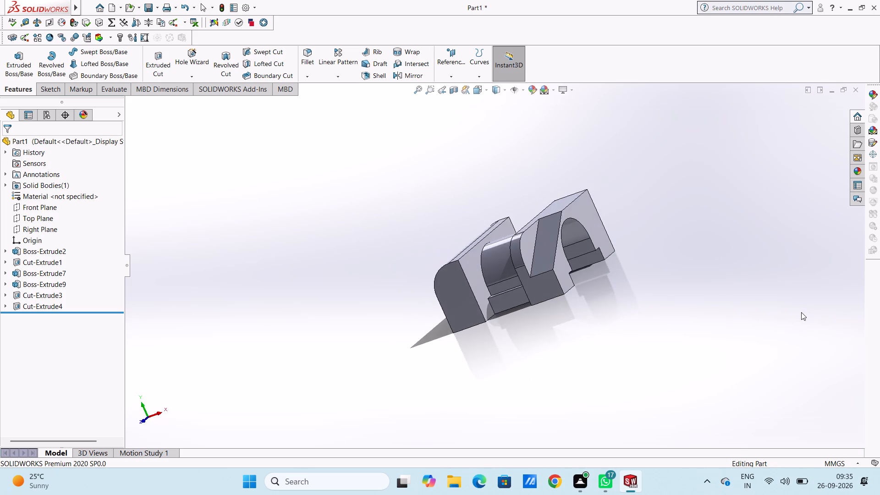
{"action": "middle_click_drag", "start_coordinate": [833, 304], "coordinate": [769, 310]}
{"action": "middle_click_drag", "start_coordinate": [776, 307], "coordinate": [717, 321]}
{"action": "middle_click_drag", "start_coordinate": [759, 299], "coordinate": [715, 317]}
{"action": "middle_click_drag", "start_coordinate": [776, 294], "coordinate": [754, 304]}
{"action": "middle_click_drag", "start_coordinate": [775, 297], "coordinate": [750, 312]}
{"action": "middle_click_drag", "start_coordinate": [783, 290], "coordinate": [730, 312]}
{"action": "middle_click_drag", "start_coordinate": [787, 306], "coordinate": [770, 308]}
{"action": "middle_click_drag", "start_coordinate": [788, 302], "coordinate": [720, 321]}
{"action": "middle_click_drag", "start_coordinate": [759, 304], "coordinate": [721, 316]}
{"action": "middle_click_drag", "start_coordinate": [754, 308], "coordinate": [732, 316]}
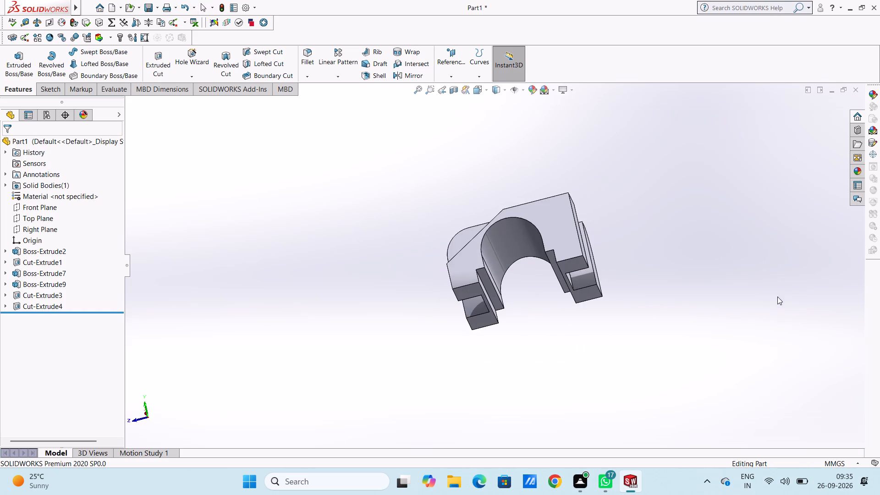
{"action": "middle_click_drag", "start_coordinate": [766, 305], "coordinate": [733, 321]}
{"action": "middle_click", "coordinate": [751, 308]}
{"action": "middle_click_drag", "start_coordinate": [770, 305], "coordinate": [744, 308]}
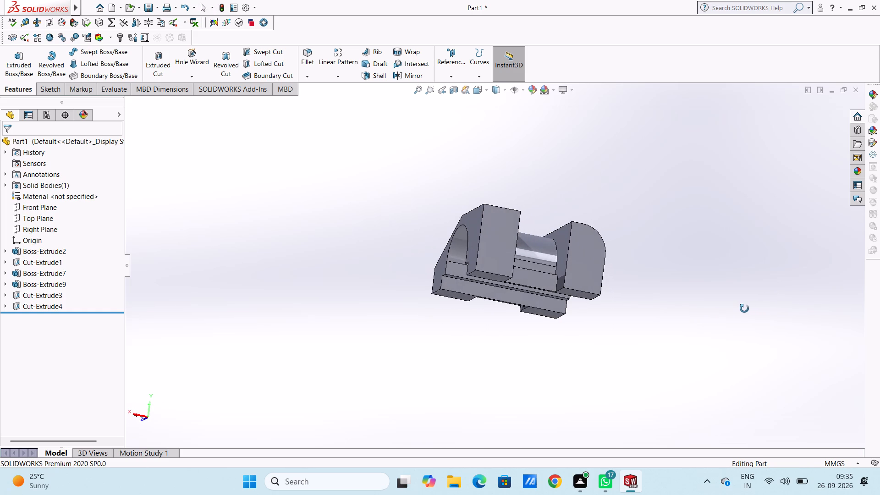
{"action": "middle_click_drag", "start_coordinate": [744, 308], "coordinate": [746, 312]}
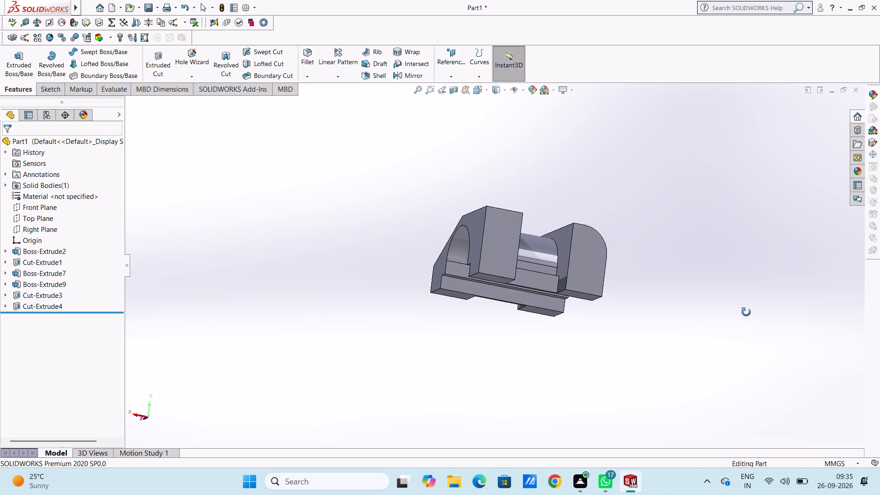
{"action": "middle_click_drag", "start_coordinate": [746, 312], "coordinate": [715, 305]}
{"action": "middle_click_drag", "start_coordinate": [734, 303], "coordinate": [715, 307]}
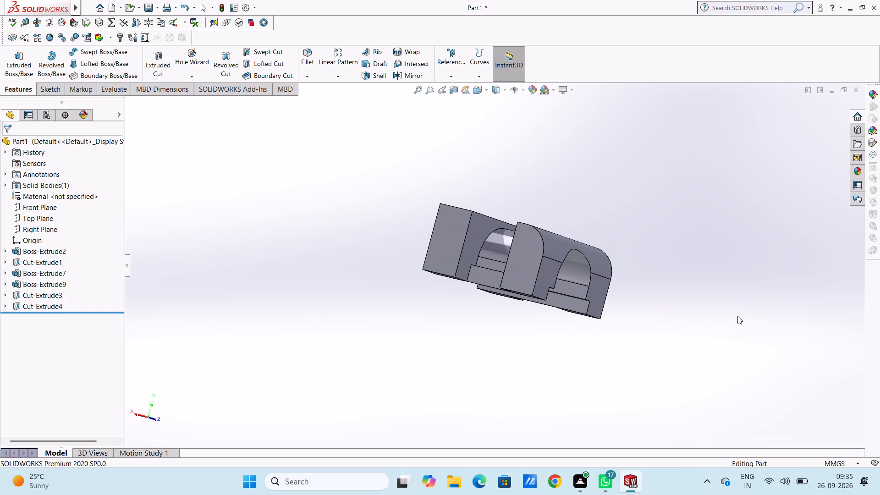
{"action": "middle_click_drag", "start_coordinate": [732, 317], "coordinate": [710, 317]}
{"action": "middle_click_drag", "start_coordinate": [732, 317], "coordinate": [708, 318]}
{"action": "middle_click_drag", "start_coordinate": [732, 318], "coordinate": [693, 323]}
{"action": "middle_click_drag", "start_coordinate": [721, 293], "coordinate": [669, 311]}
{"action": "middle_click_drag", "start_coordinate": [739, 271], "coordinate": [718, 280]}
{"action": "middle_click_drag", "start_coordinate": [766, 266], "coordinate": [724, 283]}
{"action": "middle_click_drag", "start_coordinate": [771, 259], "coordinate": [745, 273]}
{"action": "middle_click_drag", "start_coordinate": [778, 257], "coordinate": [763, 270]}
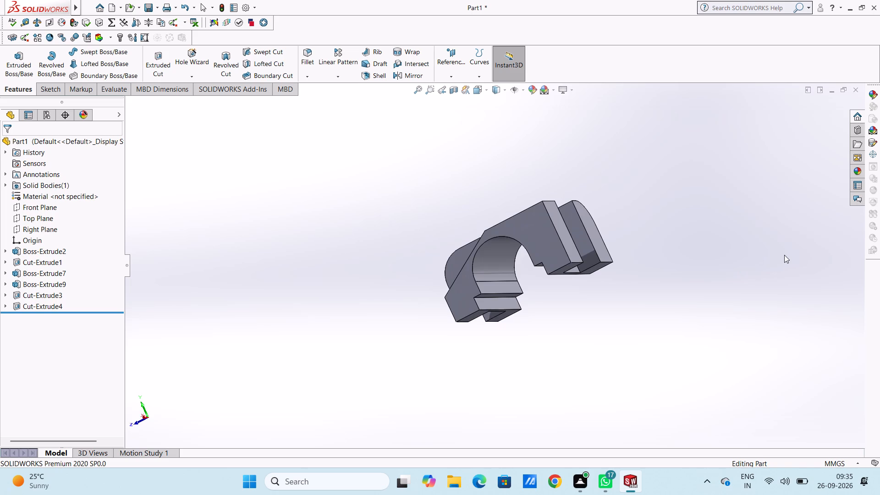
{"action": "middle_click_drag", "start_coordinate": [782, 256], "coordinate": [767, 266]}
{"action": "middle_click_drag", "start_coordinate": [789, 257], "coordinate": [770, 265]}
{"action": "middle_click_drag", "start_coordinate": [784, 251], "coordinate": [767, 264]}
{"action": "middle_click_drag", "start_coordinate": [783, 252], "coordinate": [769, 261]}
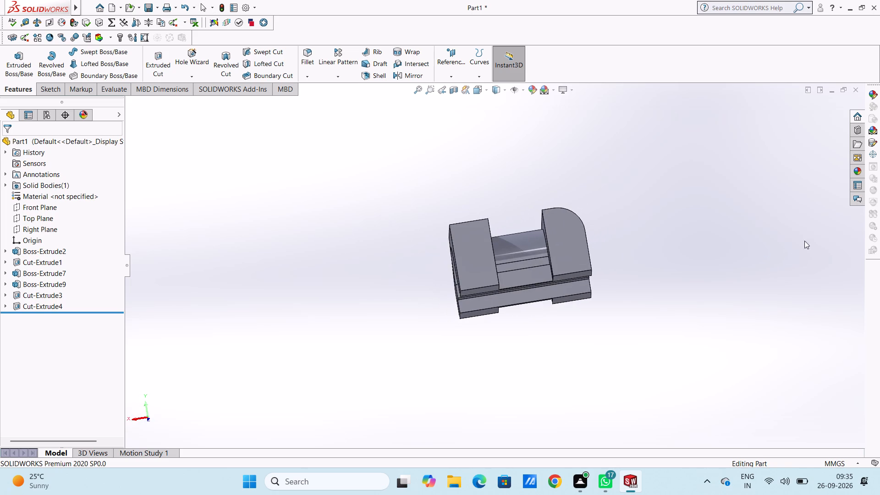
{"action": "middle_click_drag", "start_coordinate": [796, 247], "coordinate": [776, 259]}
{"action": "middle_click_drag", "start_coordinate": [825, 236], "coordinate": [802, 251]}
{"action": "middle_click_drag", "start_coordinate": [816, 239], "coordinate": [793, 255]}
{"action": "middle_click_drag", "start_coordinate": [827, 231], "coordinate": [801, 242]}
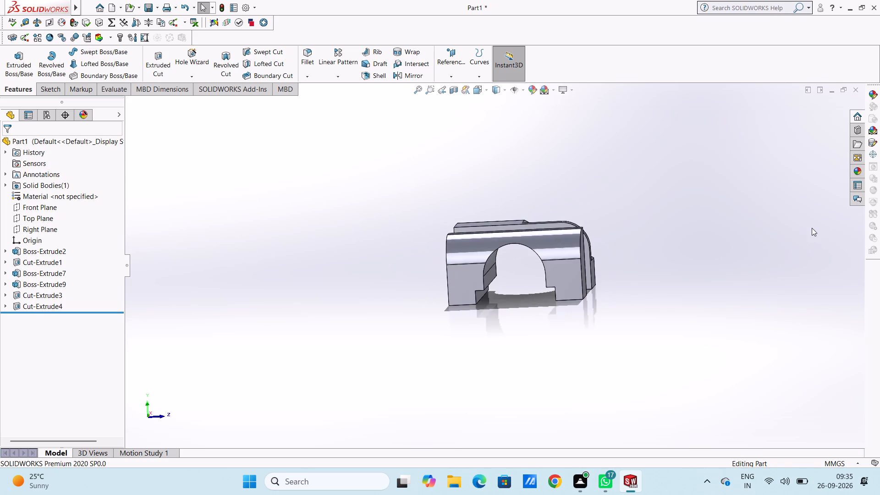
{"action": "middle_click_drag", "start_coordinate": [808, 230], "coordinate": [754, 254]}
{"action": "middle_click_drag", "start_coordinate": [788, 233], "coordinate": [744, 257]}
{"action": "middle_click_drag", "start_coordinate": [761, 238], "coordinate": [722, 260]}
{"action": "middle_click_drag", "start_coordinate": [762, 237], "coordinate": [718, 259]}
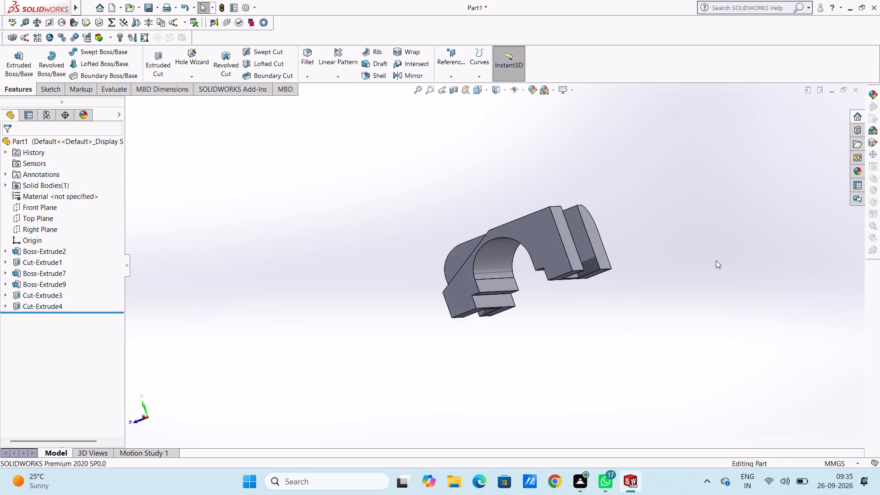
{"action": "middle_click_drag", "start_coordinate": [752, 237], "coordinate": [719, 258]}
{"action": "middle_click_drag", "start_coordinate": [768, 225], "coordinate": [721, 254]}
{"action": "middle_click_drag", "start_coordinate": [779, 225], "coordinate": [733, 254]}
{"action": "middle_click_drag", "start_coordinate": [768, 233], "coordinate": [742, 251]}
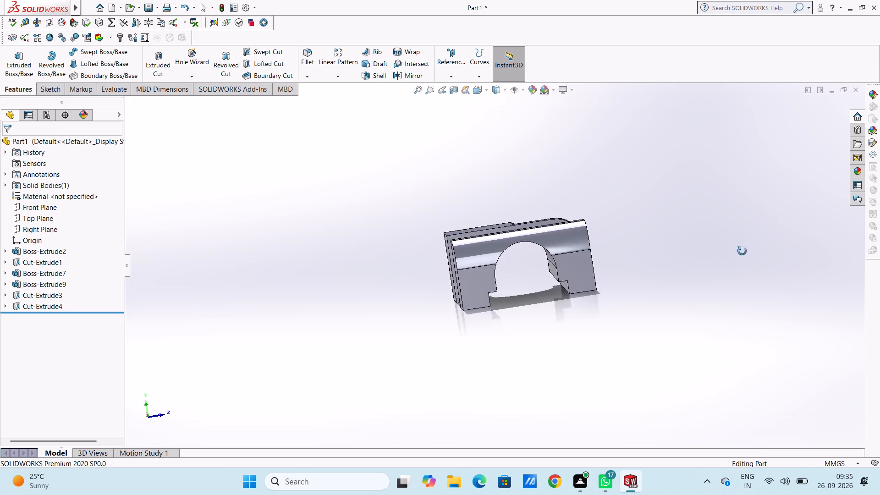
{"action": "middle_click_drag", "start_coordinate": [742, 251], "coordinate": [742, 252]}
{"action": "middle_click_drag", "start_coordinate": [753, 231], "coordinate": [702, 265]}
{"action": "middle_click_drag", "start_coordinate": [682, 264], "coordinate": [671, 272]}
{"action": "middle_click_drag", "start_coordinate": [761, 215], "coordinate": [701, 252]}
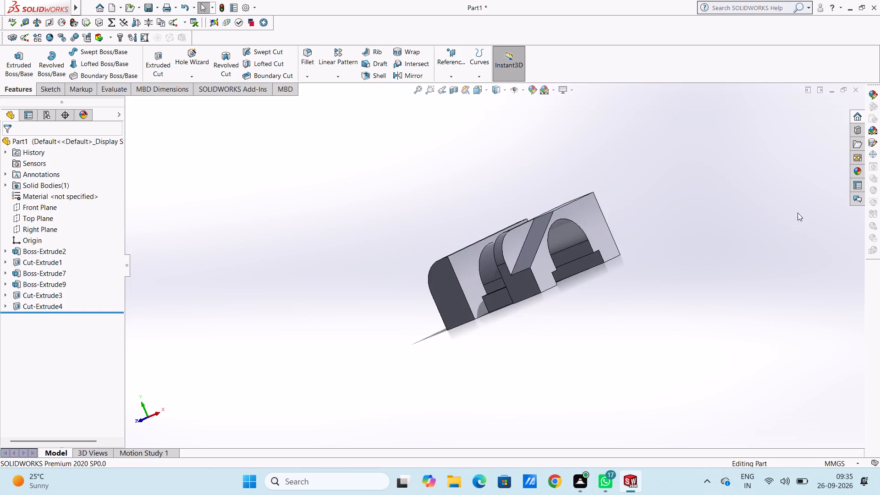
{"action": "middle_click_drag", "start_coordinate": [787, 220], "coordinate": [744, 243]}
{"action": "middle_click_drag", "start_coordinate": [771, 207], "coordinate": [719, 244]}
{"action": "middle_click_drag", "start_coordinate": [737, 229], "coordinate": [700, 255]}
{"action": "middle_click_drag", "start_coordinate": [717, 243], "coordinate": [706, 253]}
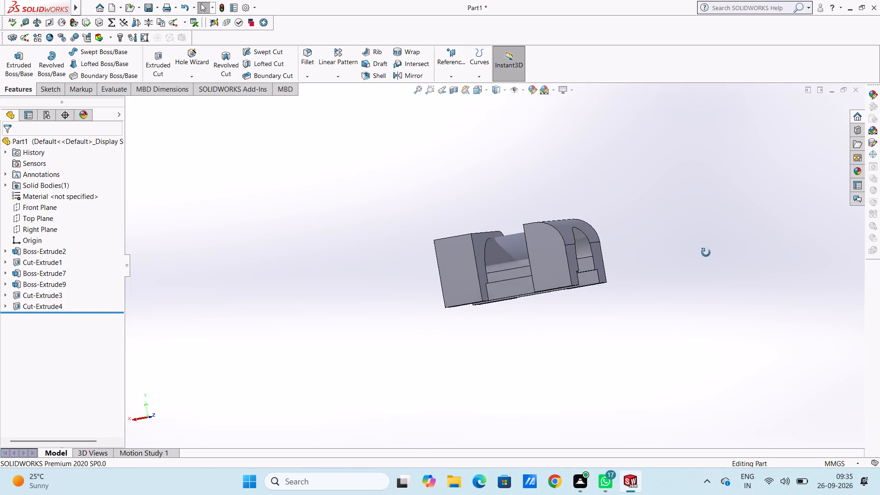
{"action": "middle_click_drag", "start_coordinate": [706, 253], "coordinate": [705, 253]}
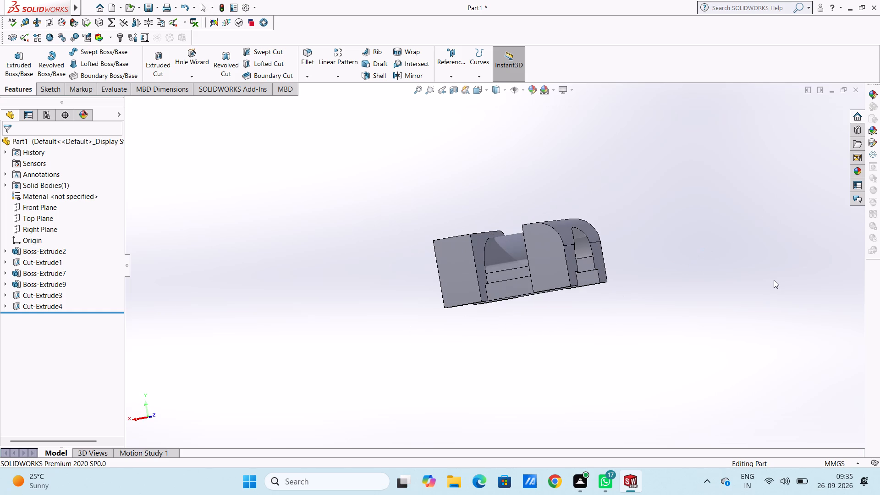
{"action": "key", "text": "ctrl+1"}
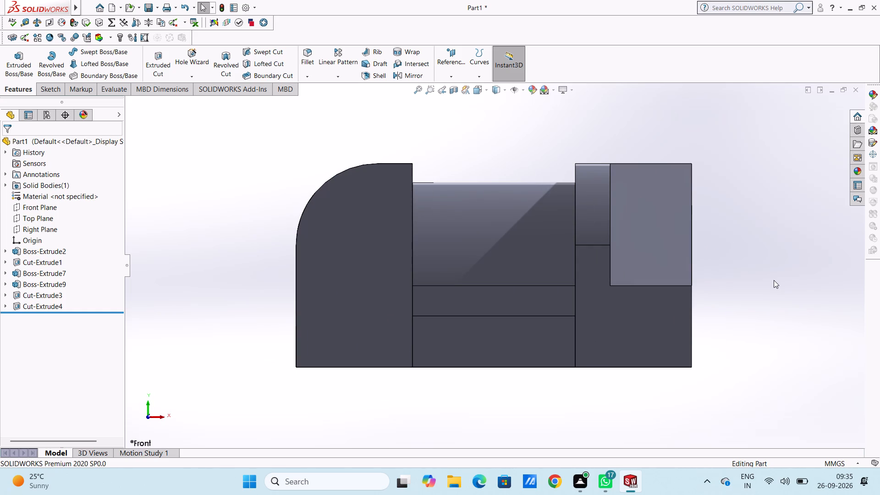
{"action": "scroll", "coordinate": [763, 280], "scroll_direction": "up", "scroll_amount": 3}
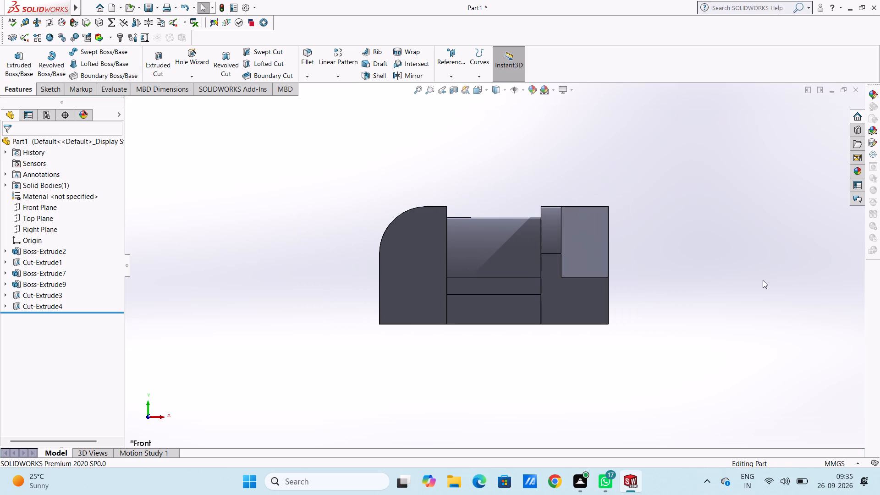
Start a sketch on the rounded end block's back face and draw a 14 mm vertical line up from the arc's lower end.
{"action": "key", "text": "ctrl+2"}
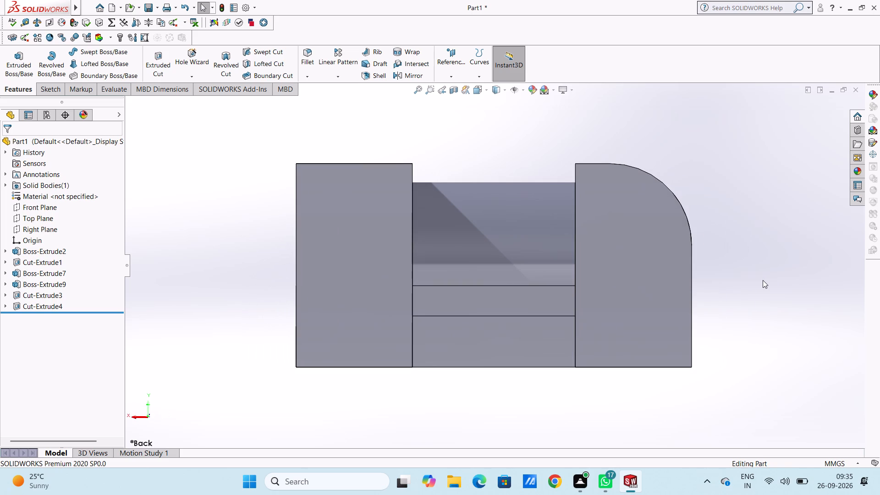
{"action": "left_click", "coordinate": [605, 276]}
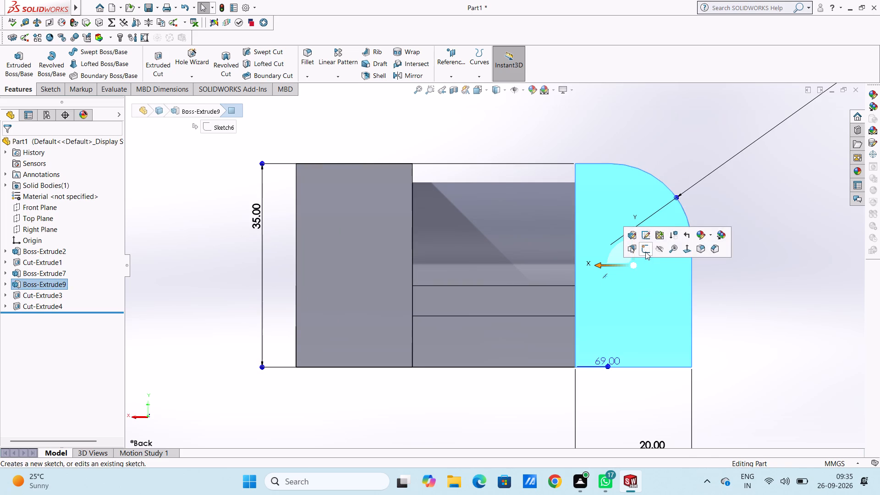
{"action": "left_click", "coordinate": [646, 251]}
{"action": "left_click", "coordinate": [682, 163]}
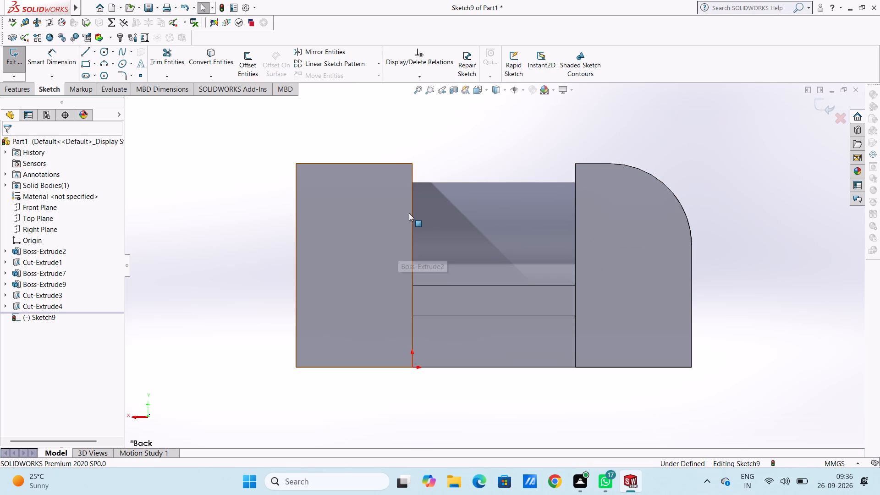
{"action": "scroll", "coordinate": [409, 213], "scroll_direction": "down", "scroll_amount": 1}
{"action": "scroll", "coordinate": [409, 213], "scroll_direction": "up", "scroll_amount": 3}
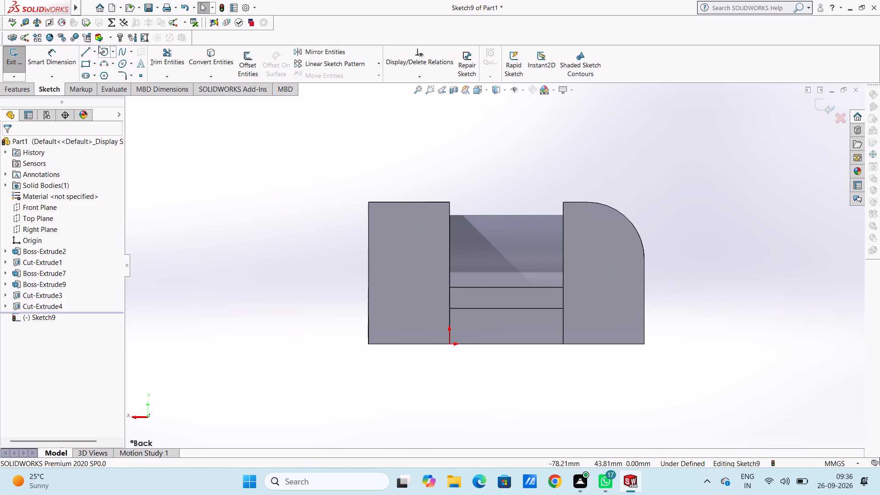
{"action": "left_click", "coordinate": [84, 51]}
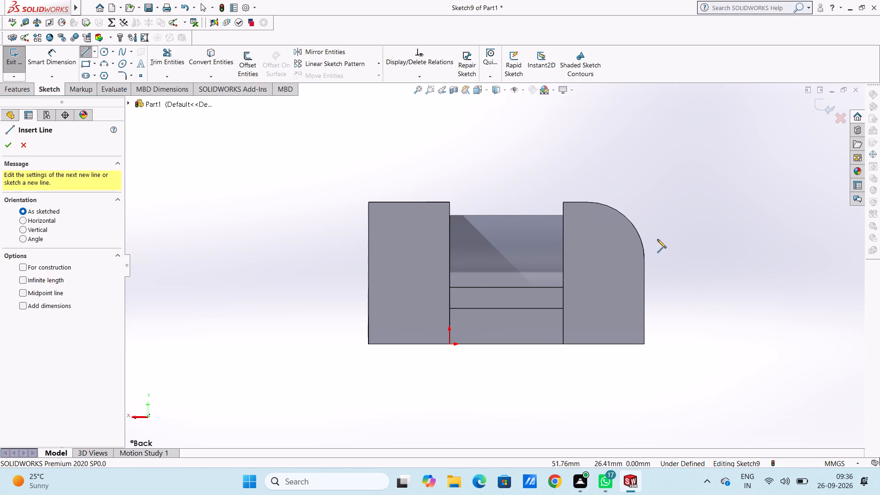
{"action": "left_click", "coordinate": [644, 259]}
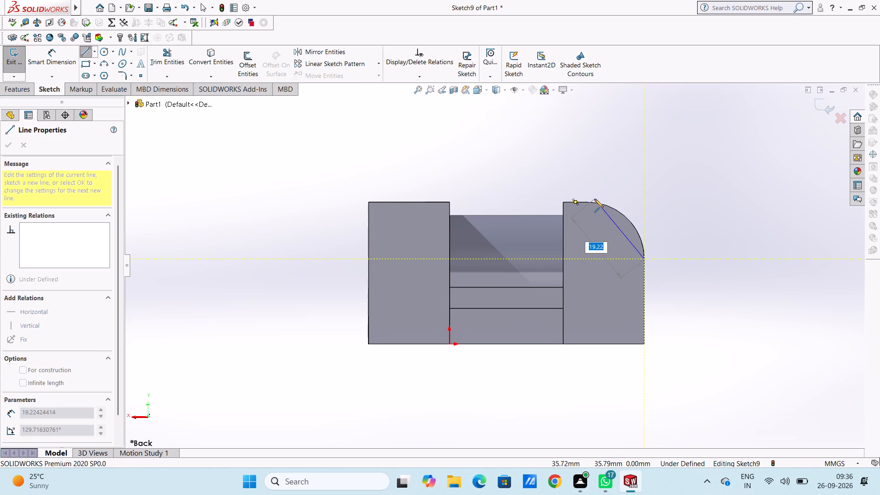
{"action": "left_click", "coordinate": [644, 202]}
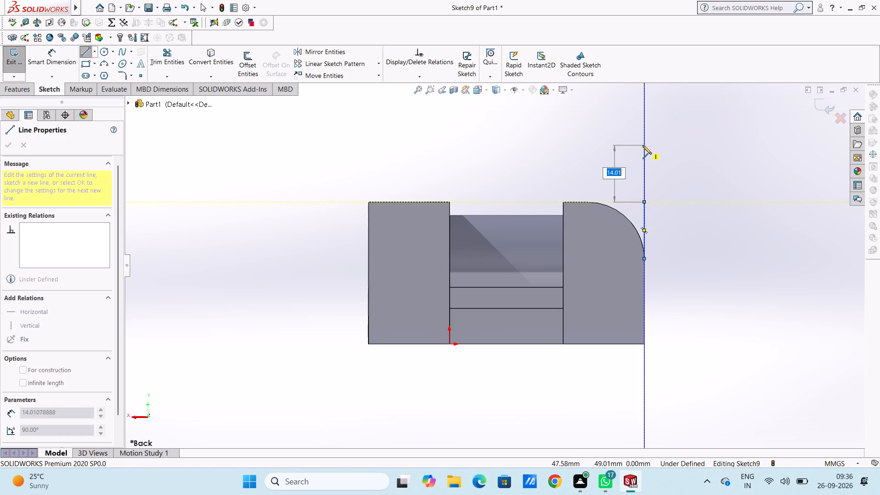
Continue from the line's upper end with a second vertical line 34 mm long, going straight up.
{"action": "type", "text": "34"}
{"action": "key", "text": "Return"}
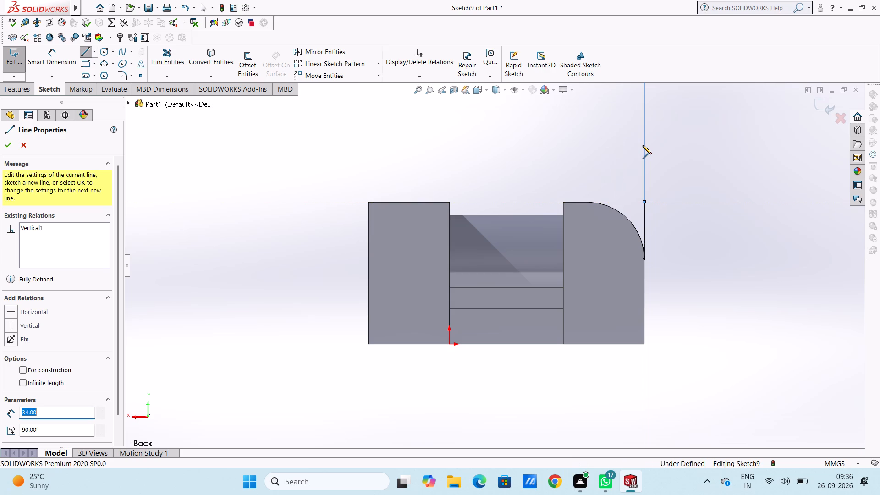
{"action": "scroll", "coordinate": [643, 145], "scroll_direction": "up", "scroll_amount": 4}
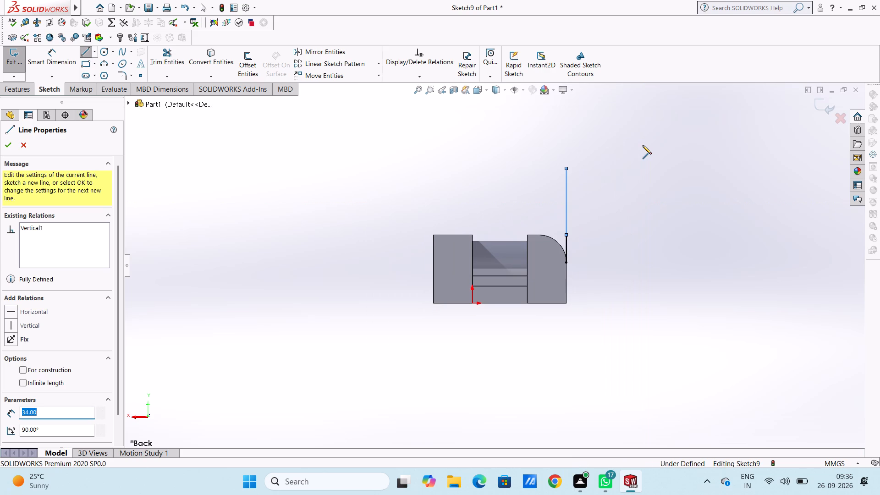
{"action": "key", "text": "Escape"}
{"action": "key", "text": "Escape"}
{"action": "scroll", "coordinate": [561, 179], "scroll_direction": "down", "scroll_amount": 3}
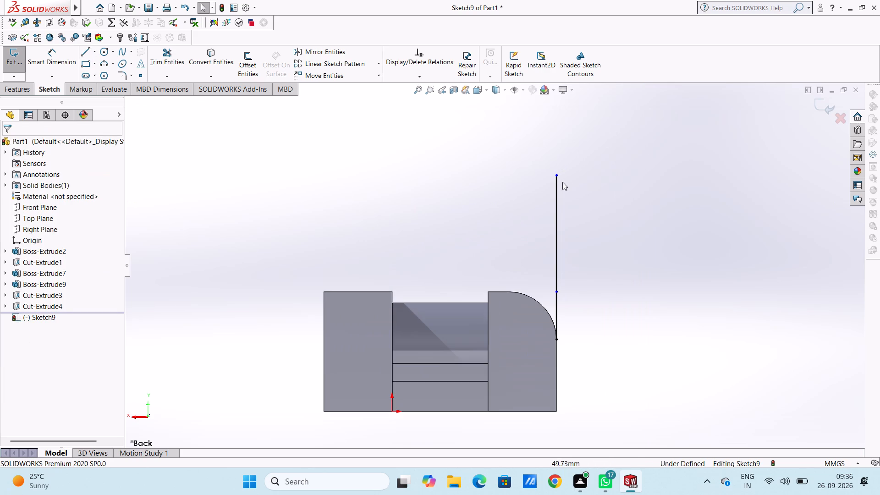
{"action": "scroll", "coordinate": [509, 225], "scroll_direction": "up", "scroll_amount": 3}
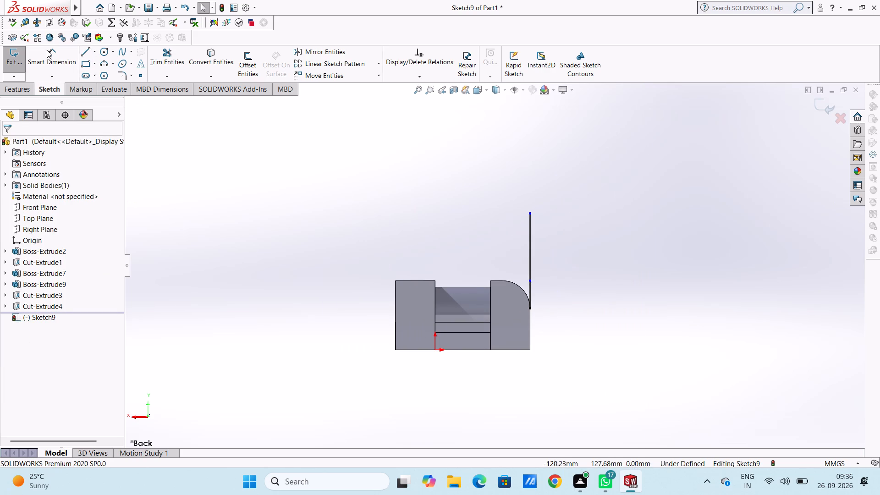
Dimension the length of the upper vertical line and then the length of the lower one beside the rounded corner.
{"action": "left_click", "coordinate": [48, 64]}
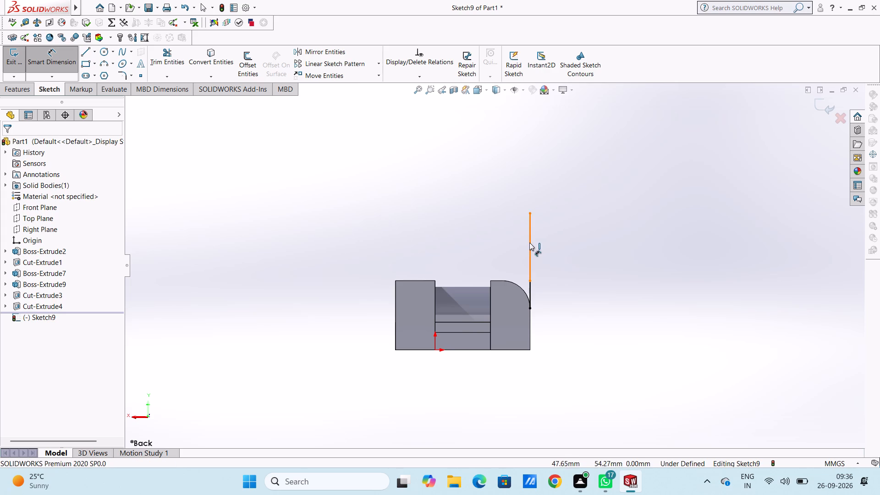
{"action": "left_click", "coordinate": [529, 242]}
{"action": "left_click", "coordinate": [763, 251]}
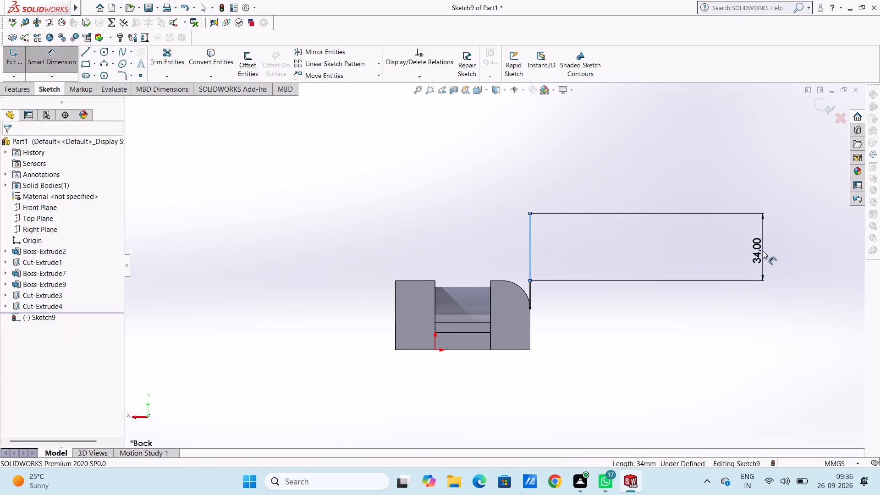
{"action": "left_click", "coordinate": [722, 235]}
{"action": "left_click", "coordinate": [632, 240]}
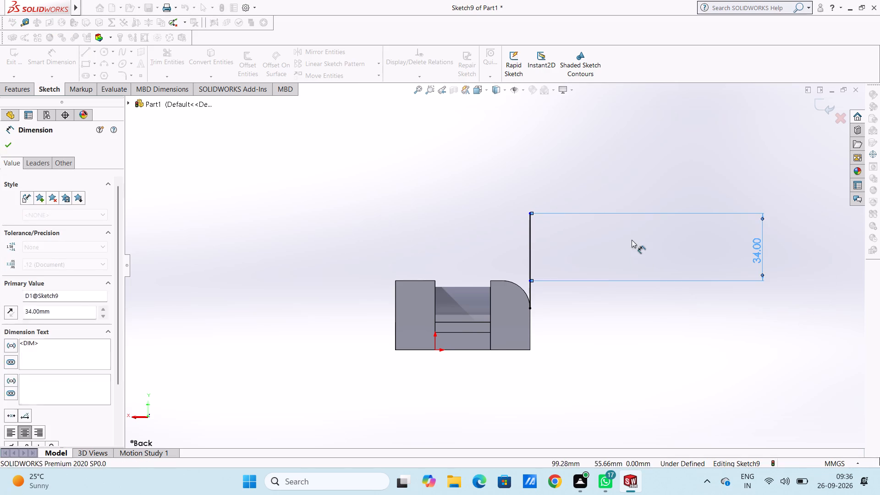
{"action": "left_click", "coordinate": [530, 293]}
{"action": "left_click", "coordinate": [730, 324]}
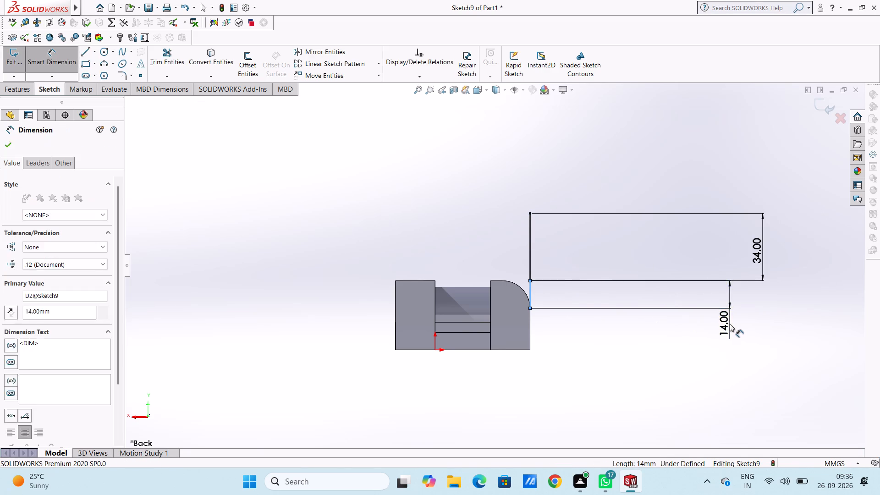
{"action": "left_click", "coordinate": [689, 308]}
{"action": "left_click", "coordinate": [677, 244]}
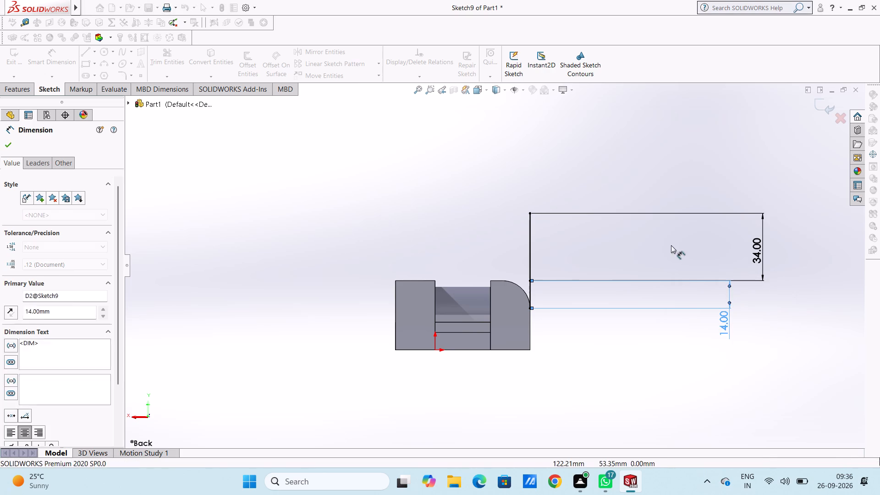
{"action": "scroll", "coordinate": [671, 308], "scroll_direction": "up", "scroll_amount": 2}
{"action": "scroll", "coordinate": [559, 303], "scroll_direction": "down", "scroll_amount": 4}
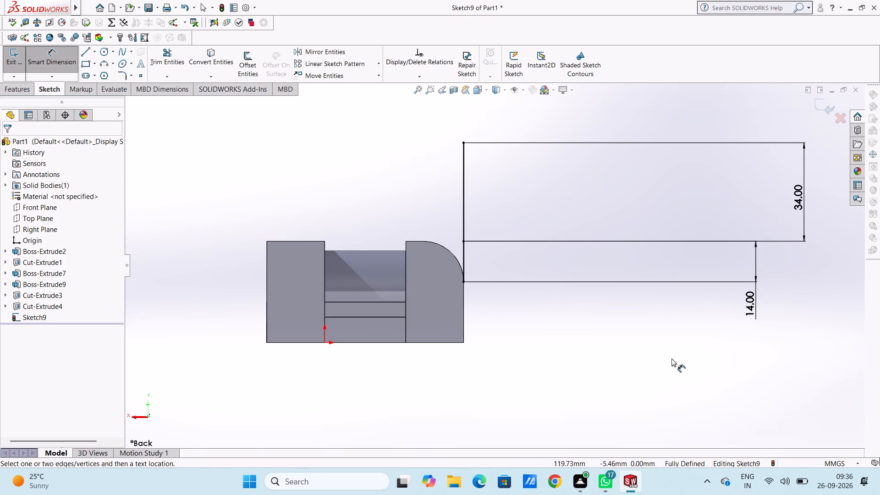
Set the length of the upper vertical line above the rounded end block to 24 mm.
{"action": "scroll", "coordinate": [463, 166], "scroll_direction": "up", "scroll_amount": 2}
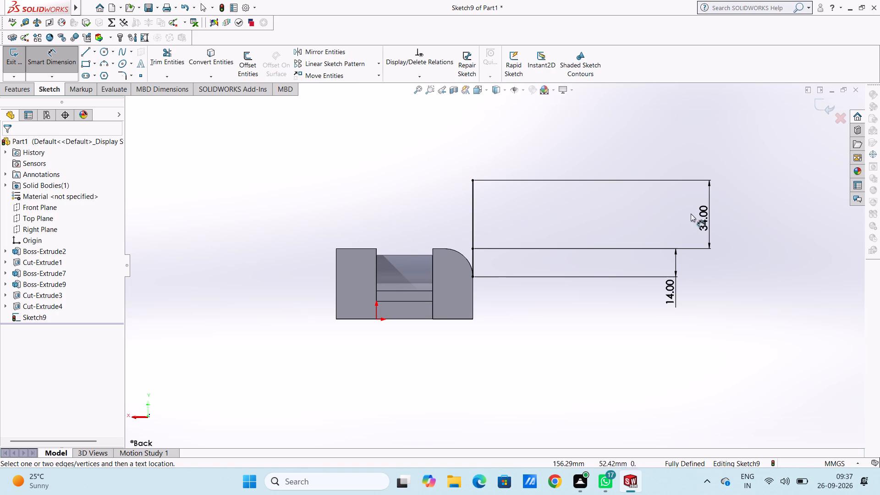
{"action": "double_click", "coordinate": [703, 220]}
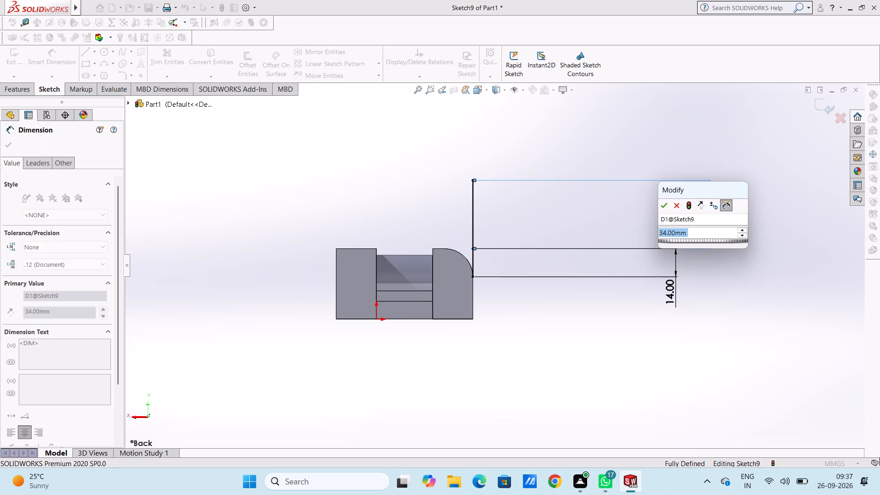
{"action": "type", "text": "24"}
{"action": "key", "text": "Return"}
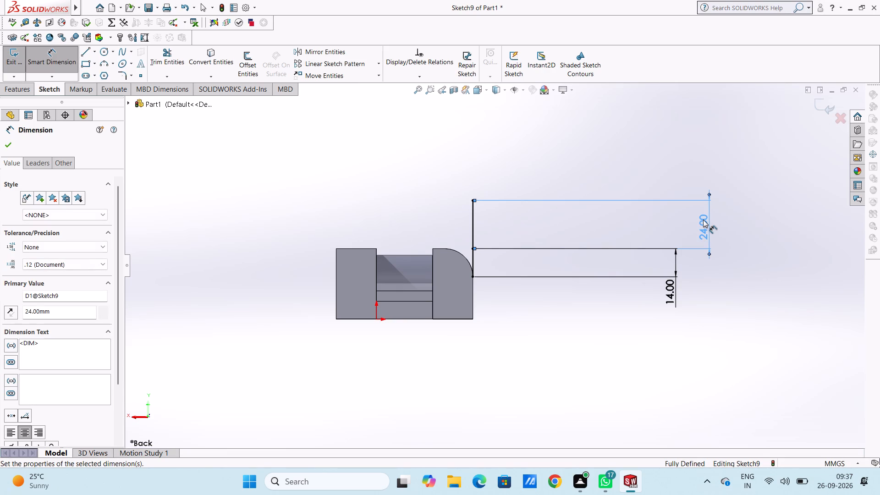
{"action": "left_click", "coordinate": [595, 156]}
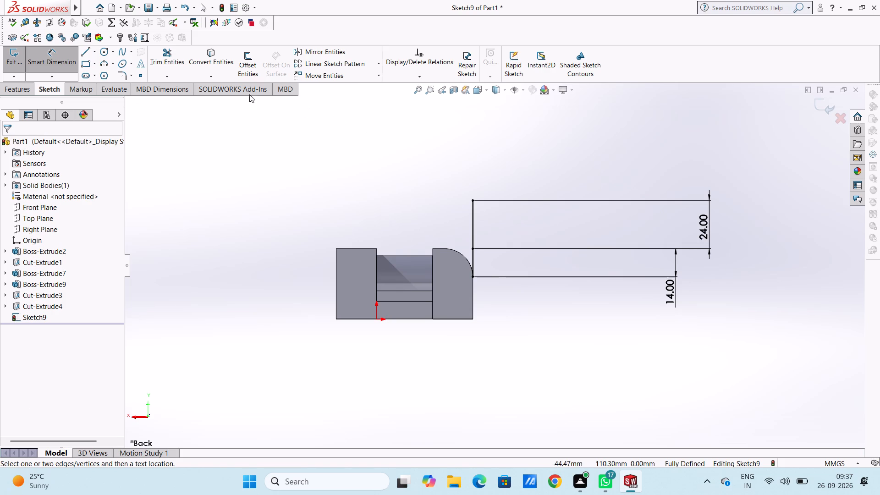
Sketch a circle of 6.5 mm radius above the rounded end block, centred directly over the start of its arc.
{"action": "left_click", "coordinate": [108, 54]}
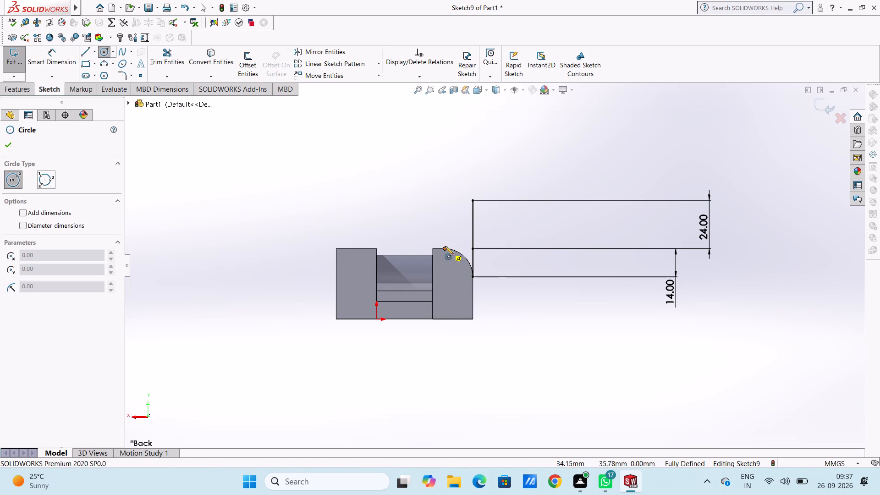
{"action": "left_click", "coordinate": [444, 188]}
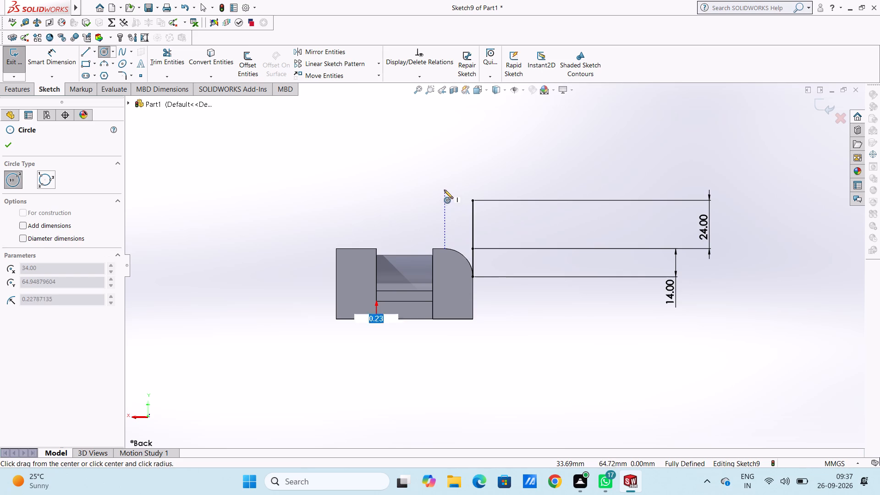
{"action": "type", "text": "6.5"}
{"action": "key", "text": "Return"}
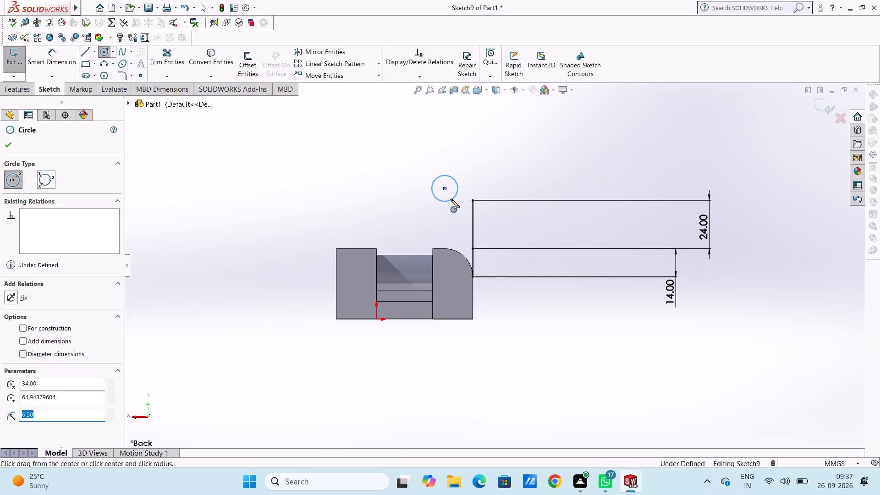
{"action": "key", "text": "Escape"}
{"action": "key", "text": "Escape"}
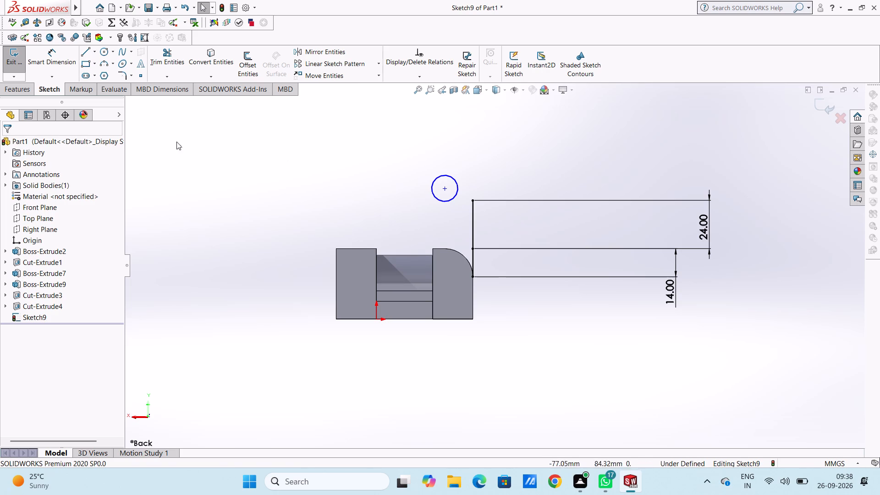
Dimension the circle's diameter.
{"action": "left_click", "coordinate": [67, 59]}
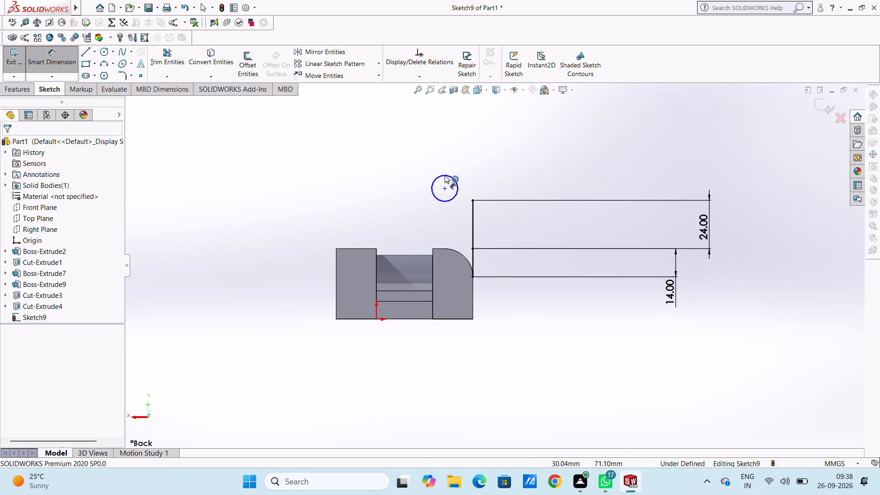
{"action": "left_click", "coordinate": [449, 173]}
{"action": "left_click", "coordinate": [680, 156]}
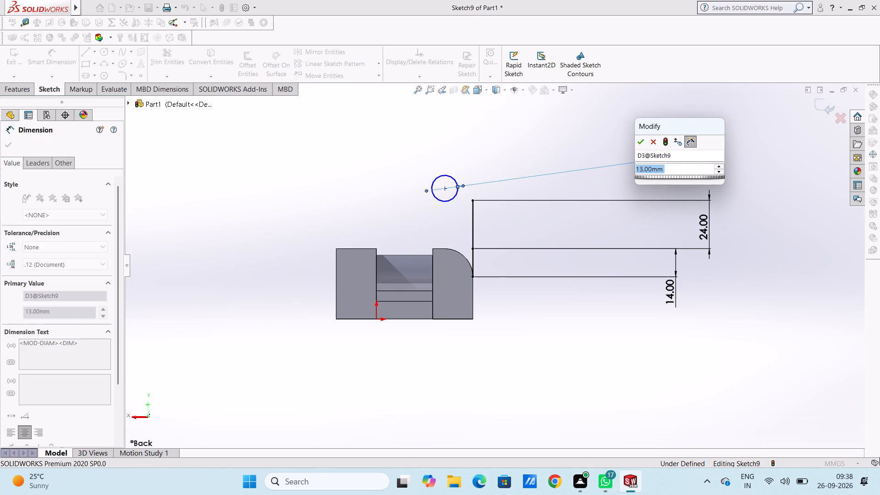
{"action": "left_click", "coordinate": [634, 141]}
{"action": "left_click", "coordinate": [638, 143]}
{"action": "left_click", "coordinate": [576, 145]}
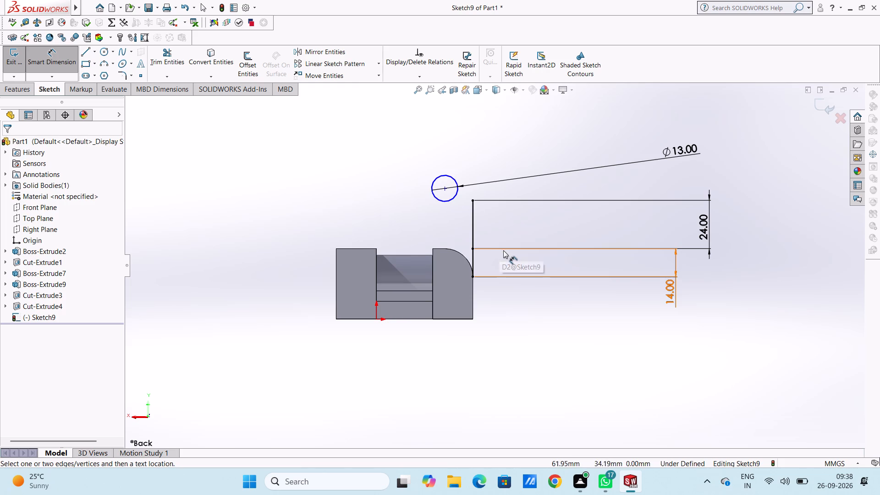
Dimension the circle's centre 14 mm above the top edge of the block on the opposite side of the opening.
{"action": "left_click", "coordinate": [445, 189]}
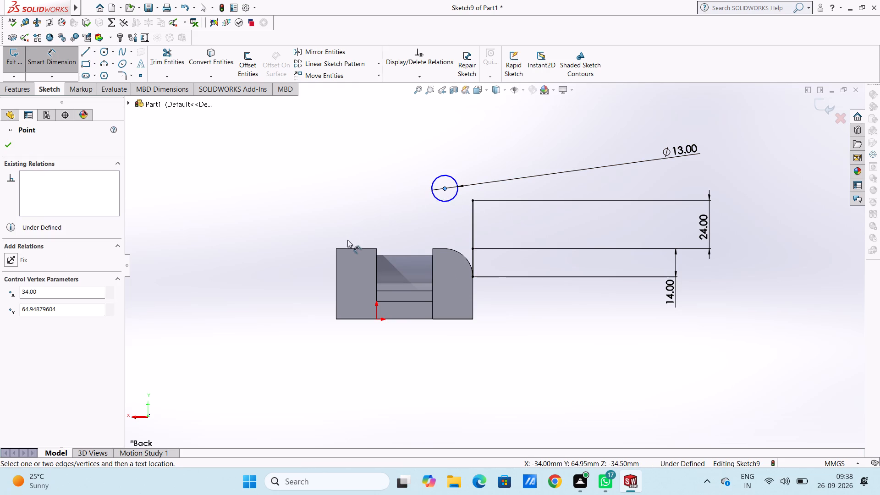
{"action": "left_click", "coordinate": [349, 248]}
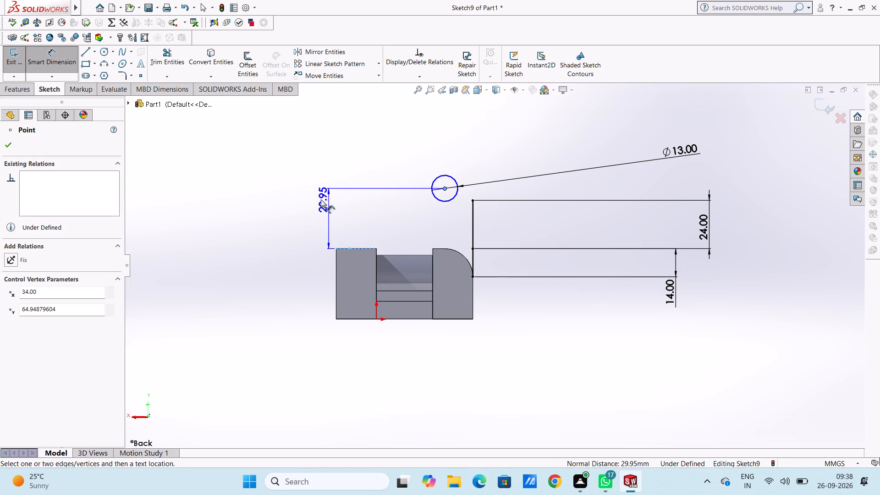
{"action": "left_click", "coordinate": [314, 198]}
{"action": "type", "text": "14"}
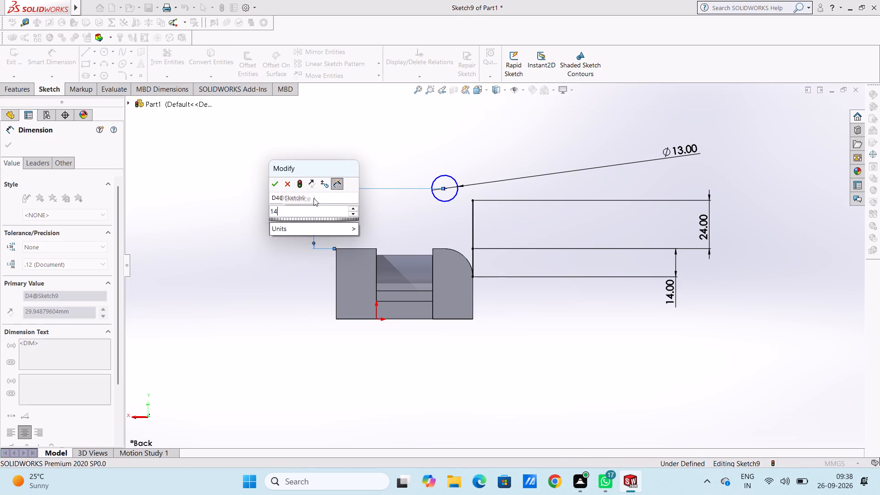
{"action": "key", "text": "Return"}
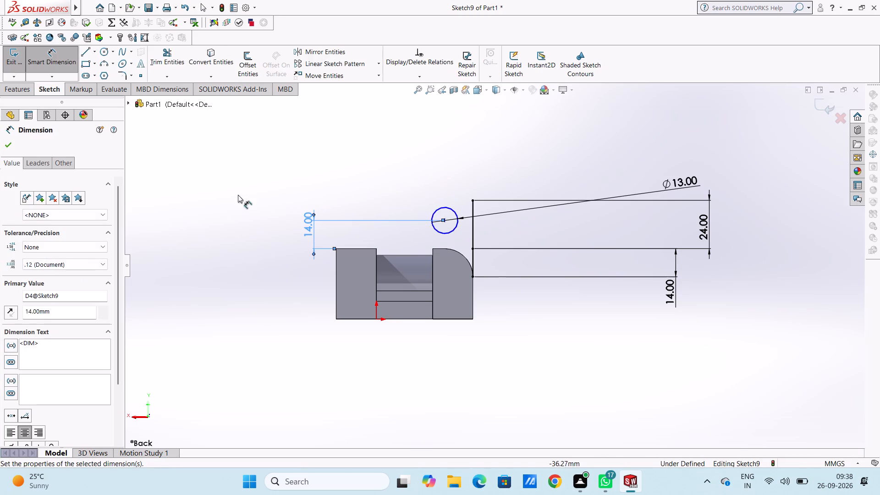
{"action": "left_click", "coordinate": [207, 195]}
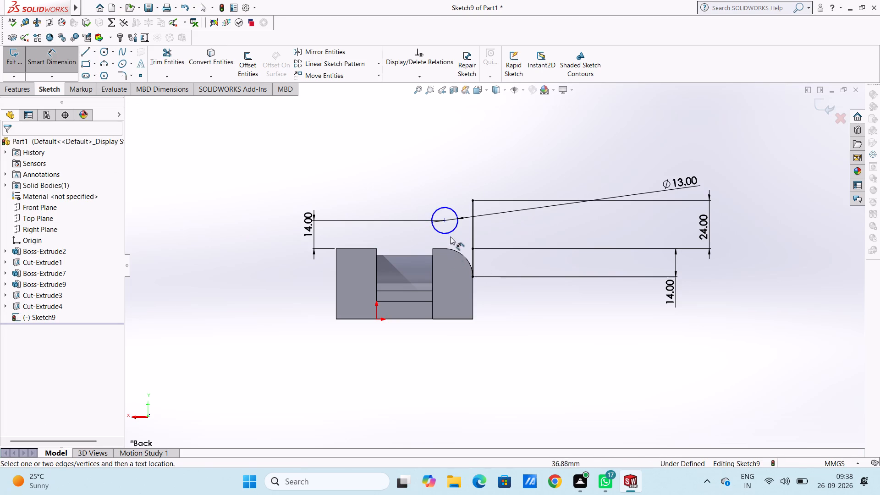
Dimension the horizontal distance between the circle's centre and the upper vertical line.
{"action": "left_click", "coordinate": [444, 220]}
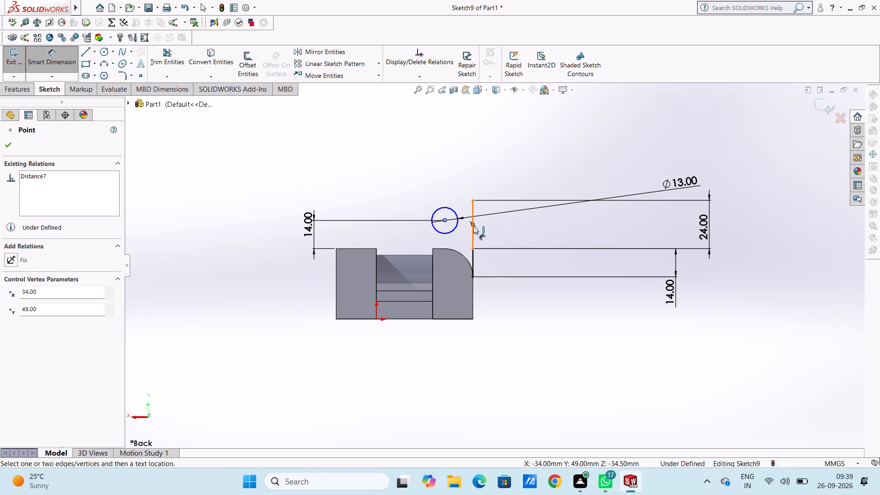
{"action": "left_click", "coordinate": [473, 225]}
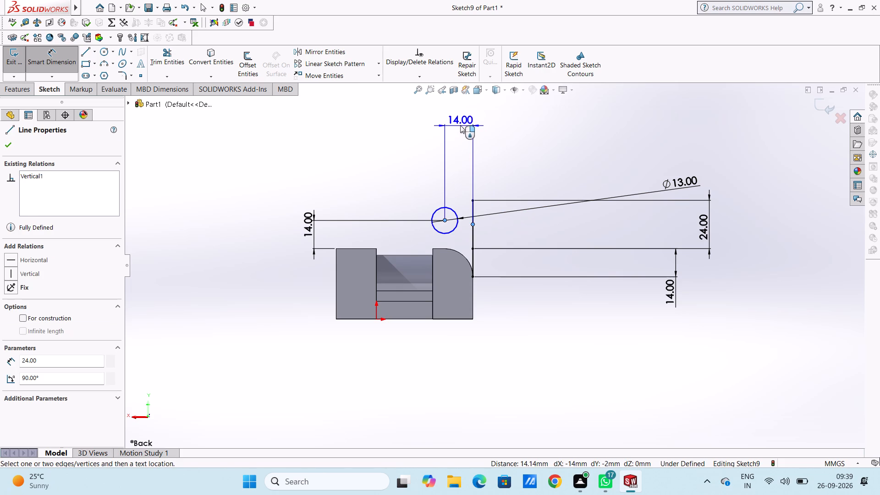
{"action": "left_click", "coordinate": [460, 121]}
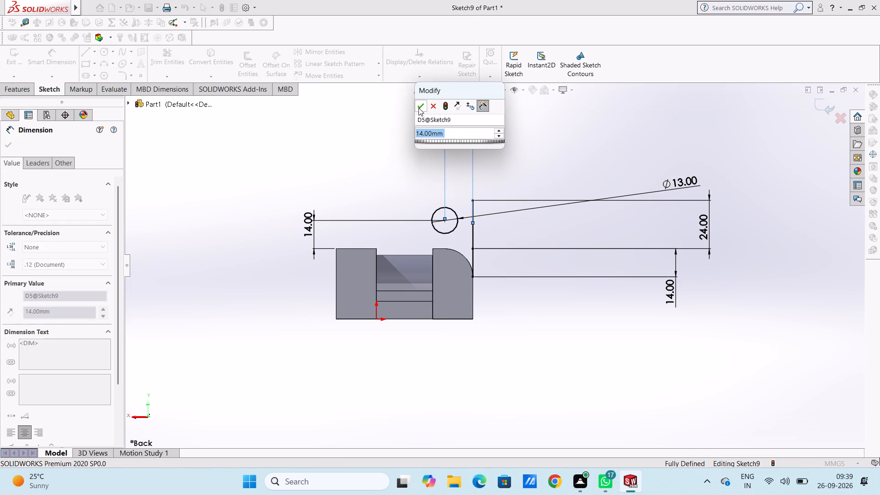
{"action": "left_click", "coordinate": [418, 107]}
{"action": "left_click", "coordinate": [381, 120]}
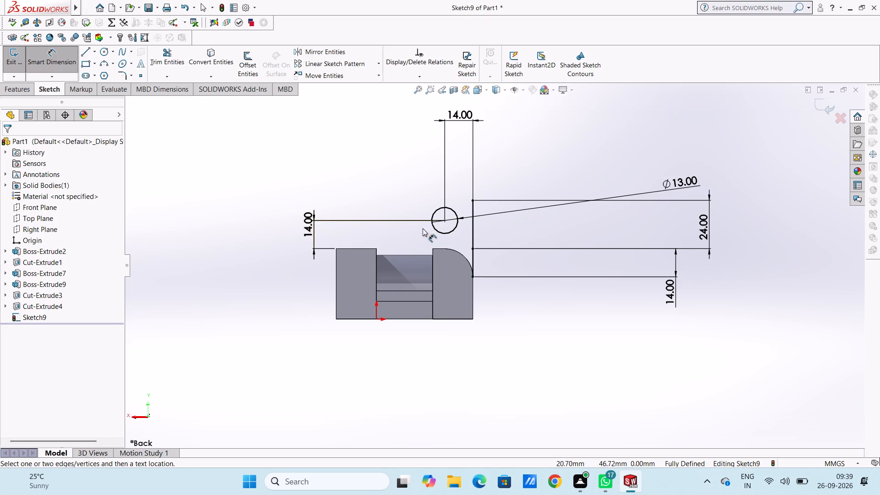
{"action": "scroll", "coordinate": [424, 229], "scroll_direction": "down", "scroll_amount": 2}
{"action": "scroll", "coordinate": [455, 228], "scroll_direction": "up", "scroll_amount": 2}
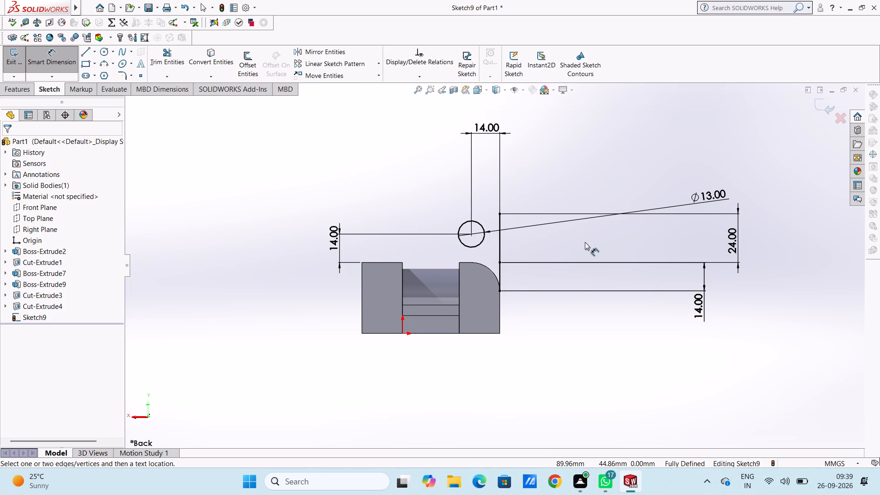
{"action": "key", "text": "Escape"}
{"action": "key", "text": "Escape"}
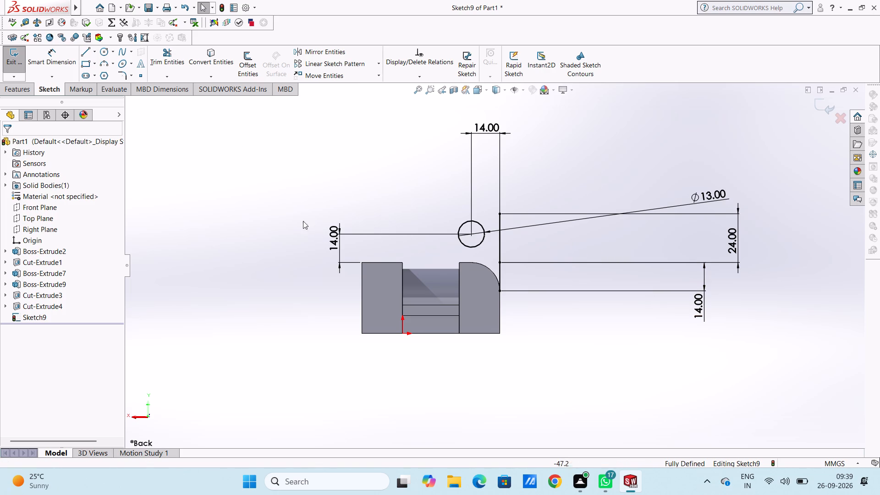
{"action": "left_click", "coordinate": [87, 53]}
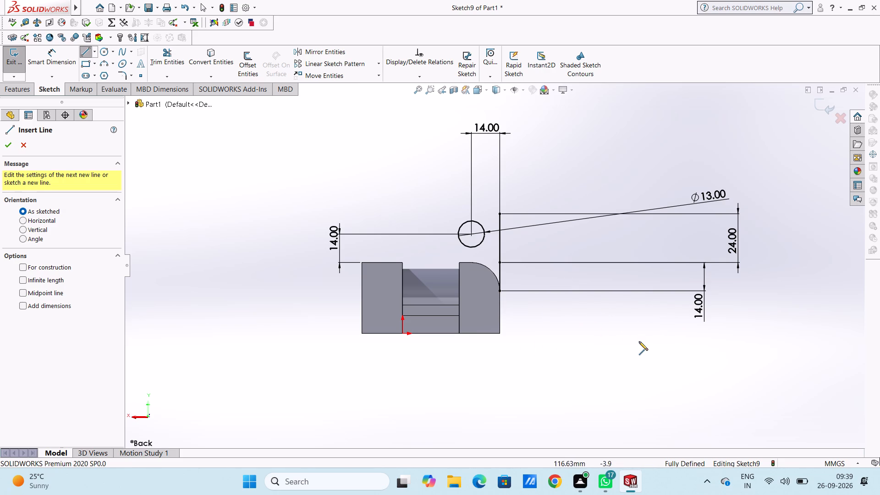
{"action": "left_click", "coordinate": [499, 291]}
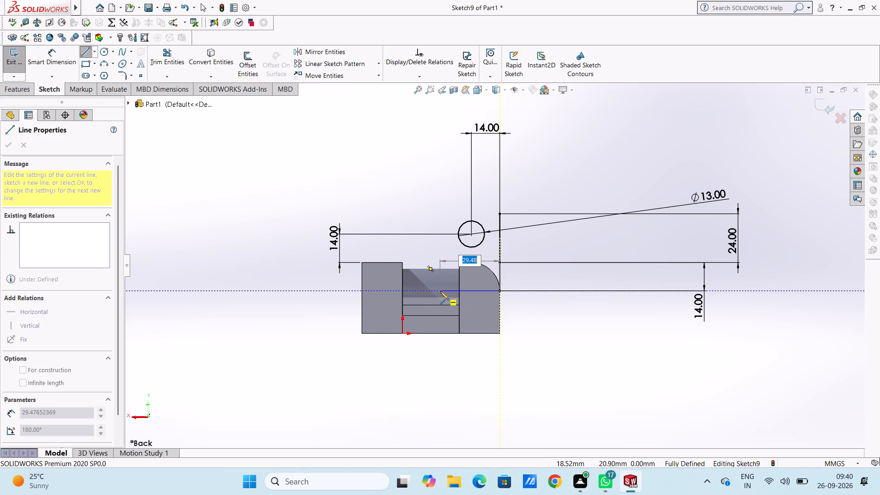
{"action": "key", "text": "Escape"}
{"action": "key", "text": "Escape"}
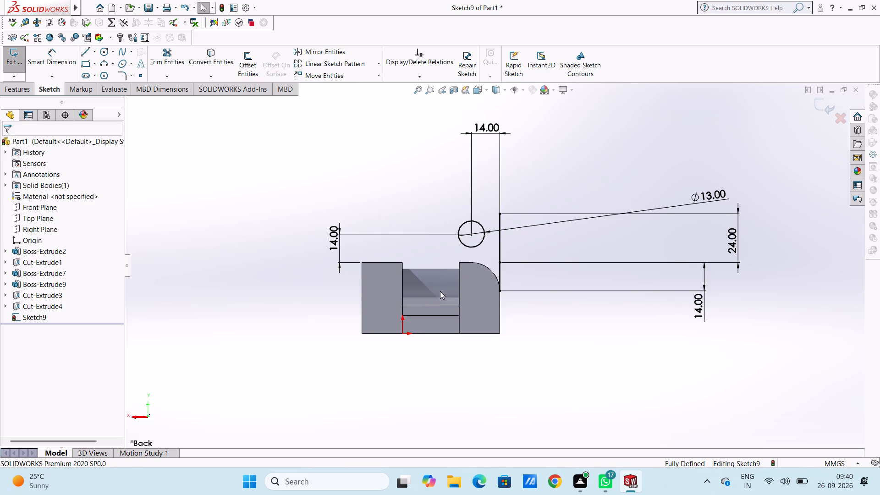
Draw a 28 mm horizontal line from the arc's lower end toward the opening, continued by a 48 mm vertical line going up.
{"action": "scroll", "coordinate": [507, 224], "scroll_direction": "down", "scroll_amount": 2}
{"action": "scroll", "coordinate": [450, 226], "scroll_direction": "up", "scroll_amount": 3}
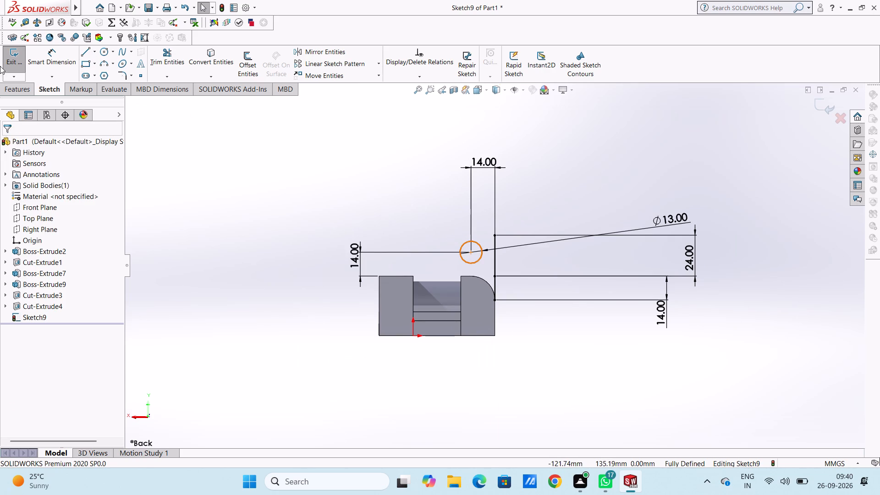
{"action": "left_click", "coordinate": [84, 54]}
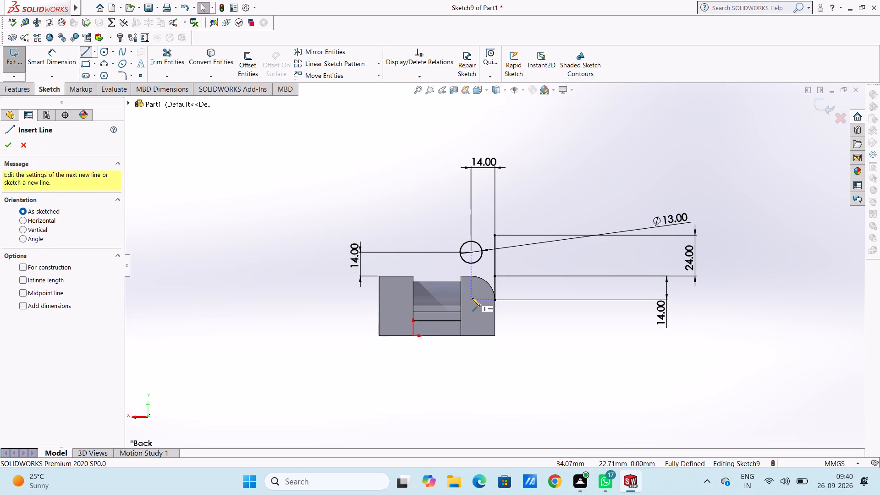
{"action": "left_click", "coordinate": [494, 301]}
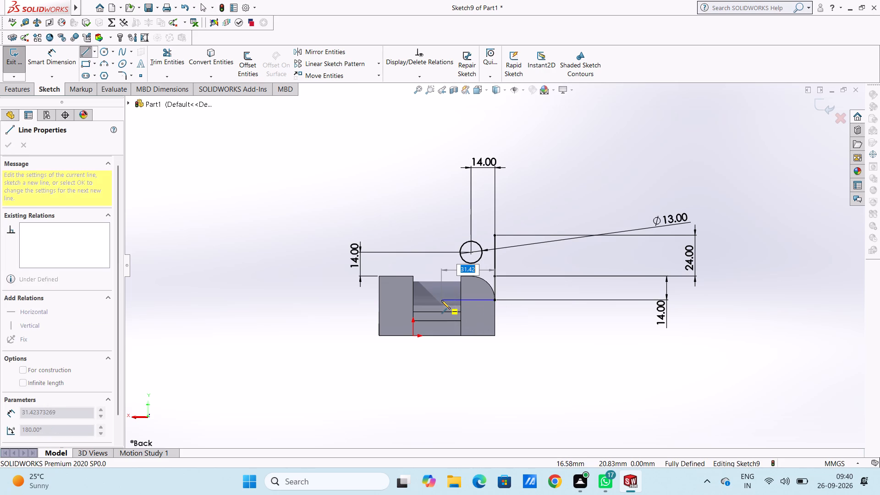
{"action": "type", "text": "28"}
{"action": "key", "text": "Return"}
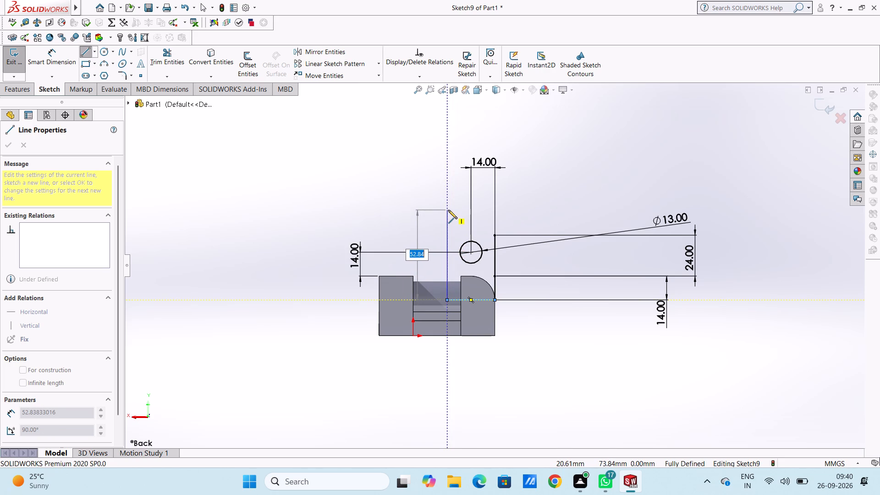
{"action": "type", "text": "48"}
{"action": "key", "text": "Return"}
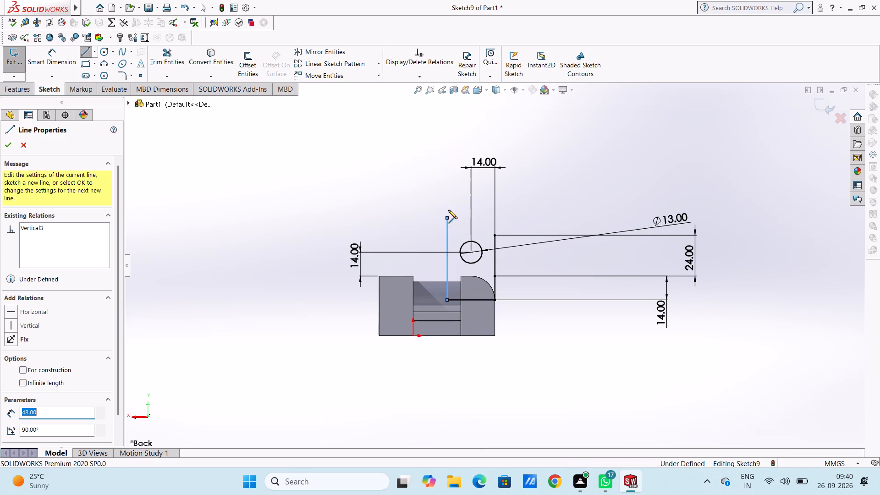
{"action": "key", "text": "Escape"}
{"action": "key", "text": "Escape"}
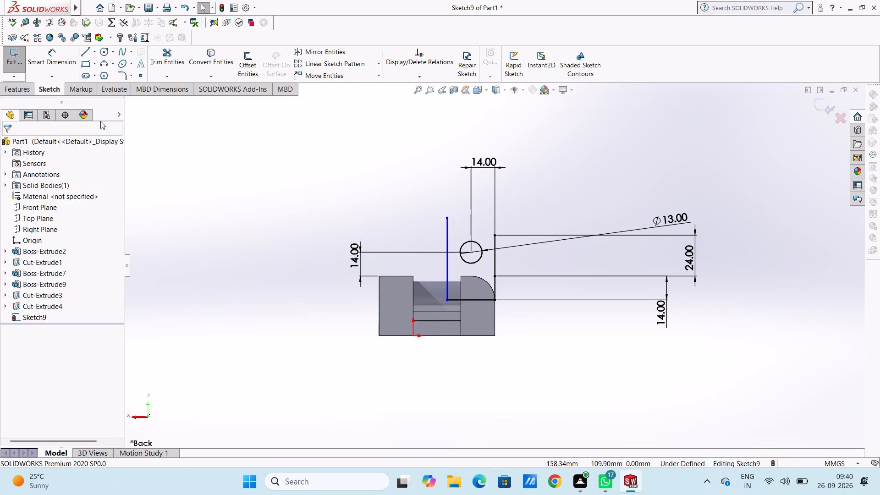
Dimension the length of the new vertical line on the opening side of the circle.
{"action": "left_click", "coordinate": [60, 54]}
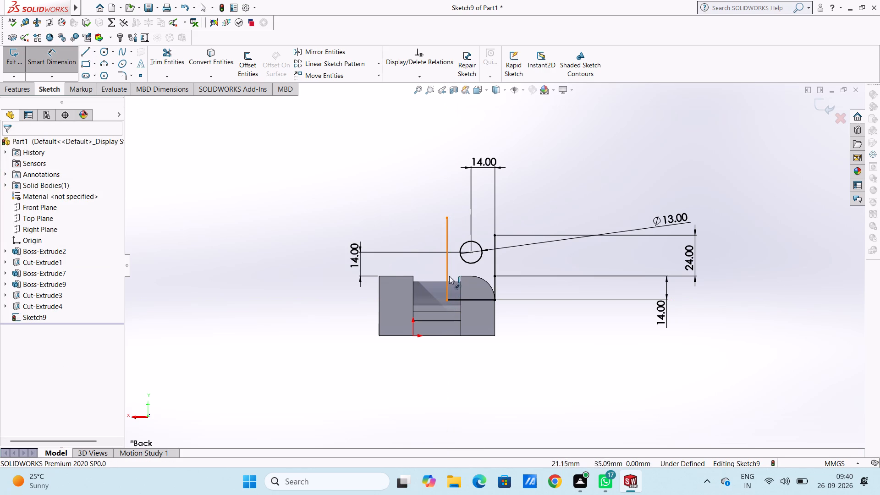
{"action": "left_click", "coordinate": [447, 268]}
{"action": "left_click", "coordinate": [284, 272]}
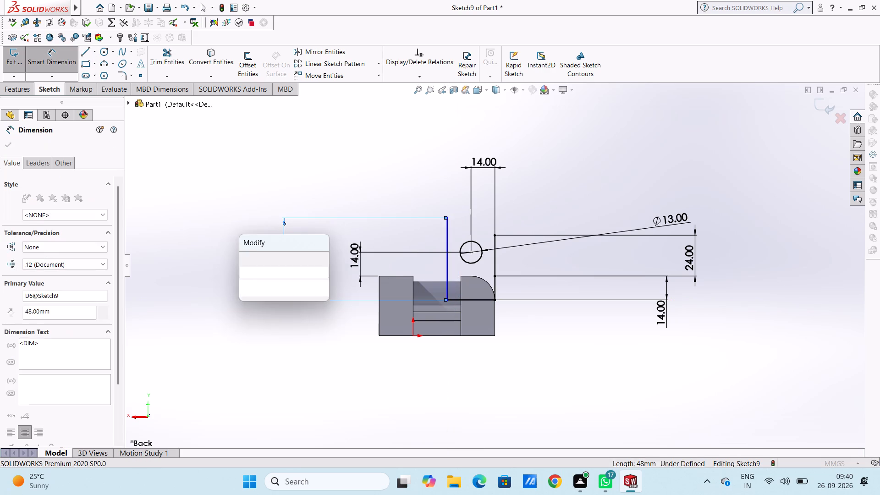
{"action": "left_click", "coordinate": [241, 254]}
{"action": "left_click", "coordinate": [235, 231]}
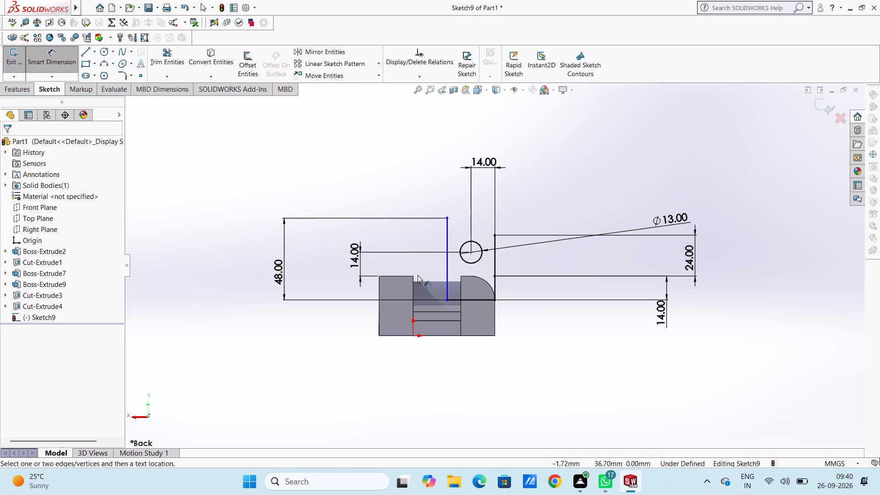
Dimension the horizontal distance between the circle's centre and the 48 mm vertical line.
{"action": "left_click", "coordinate": [473, 253]}
{"action": "left_click", "coordinate": [445, 238]}
{"action": "left_click", "coordinate": [442, 138]}
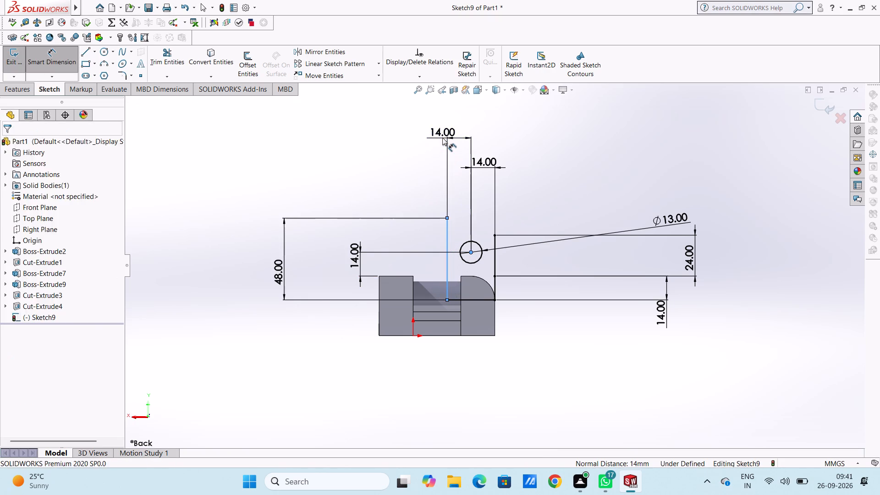
{"action": "left_click", "coordinate": [401, 126]}
{"action": "left_click", "coordinate": [366, 146]}
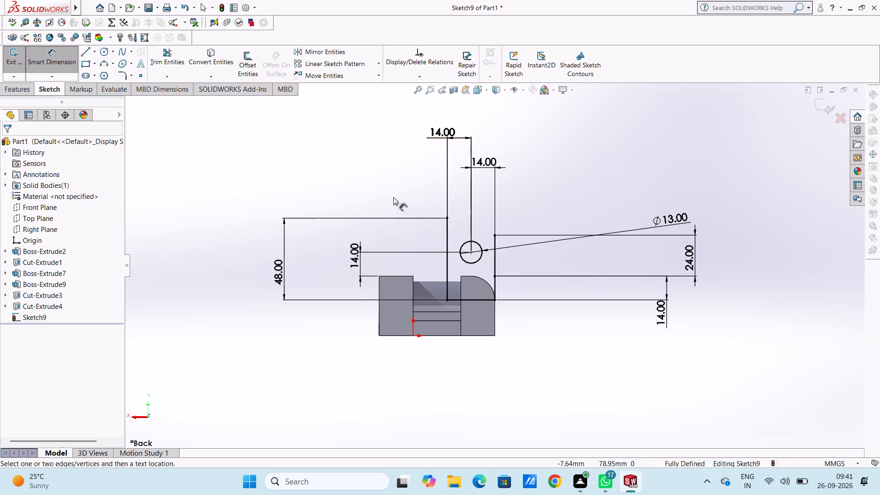
Draw a 20 mm vertical line up from the circle's opening side and a 7.5 mm horizontal line joining it to the 48 mm line's top.
{"action": "left_click", "coordinate": [81, 51]}
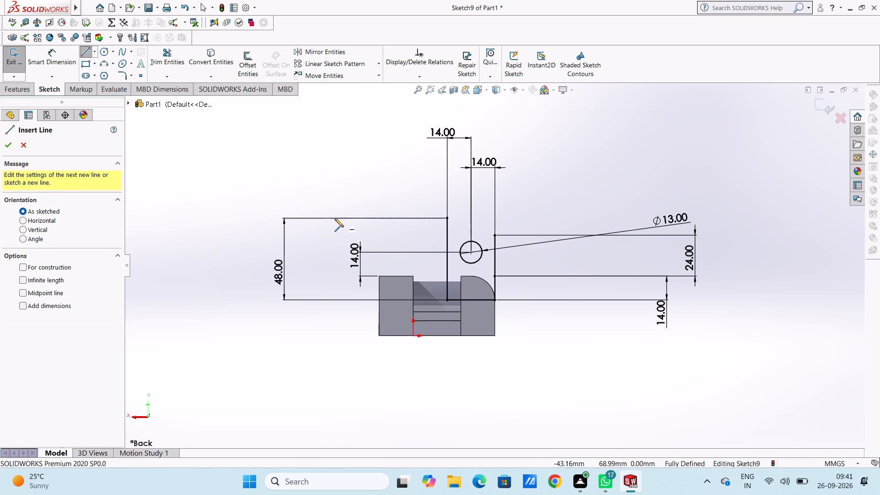
{"action": "left_click", "coordinate": [460, 252]}
{"action": "left_click", "coordinate": [461, 217]}
{"action": "left_click", "coordinate": [448, 218]}
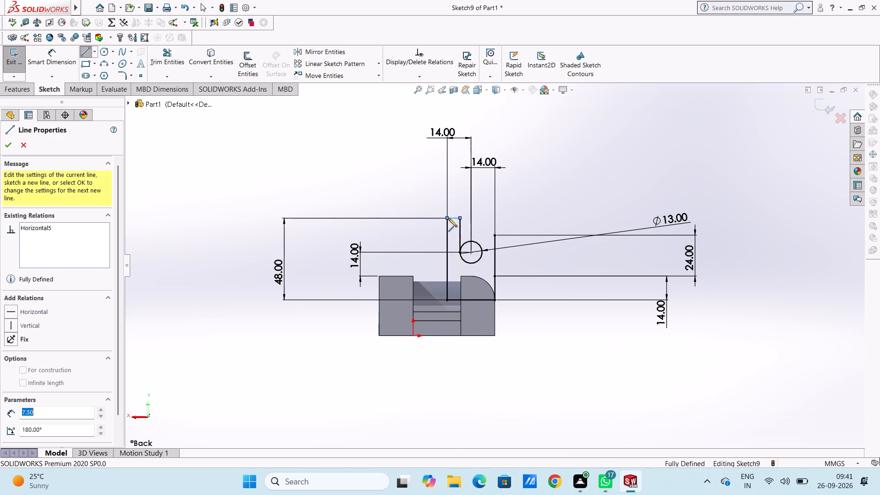
{"action": "key", "text": "Escape"}
{"action": "key", "text": "Escape"}
{"action": "key", "text": "Escape"}
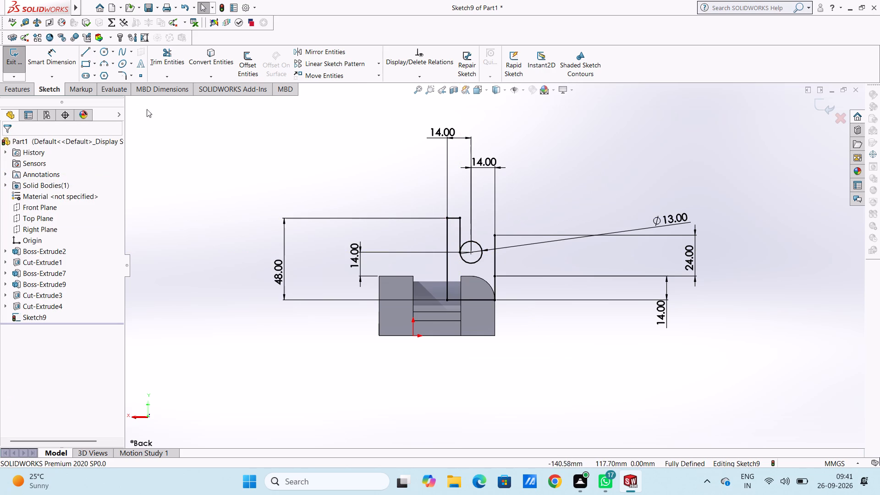
Draw a 20 mm vertical line up from the circle's outer side, level with the short horizontal top line.
{"action": "left_click", "coordinate": [87, 56]}
{"action": "scroll", "coordinate": [460, 279], "scroll_direction": "down", "scroll_amount": 4}
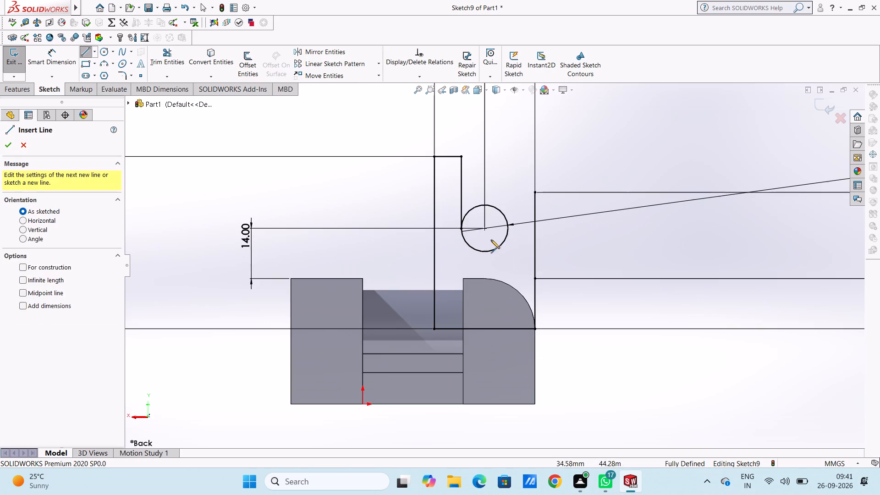
{"action": "left_click", "coordinate": [509, 228]}
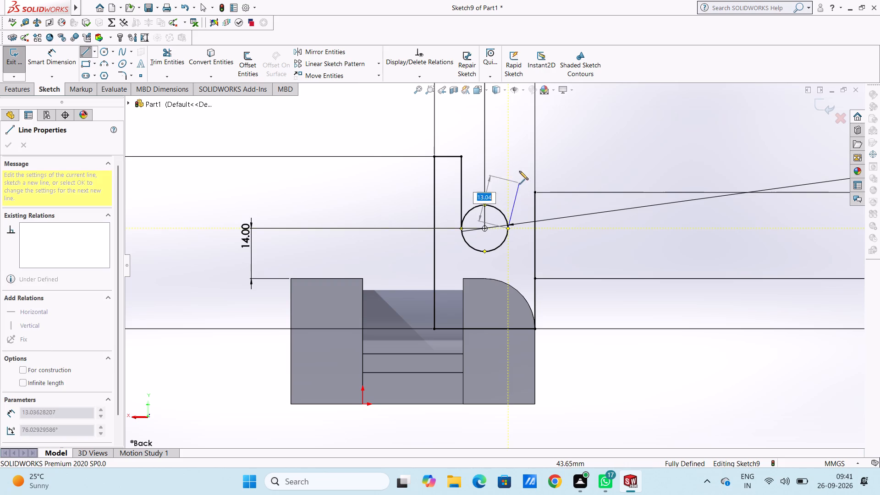
{"action": "left_click", "coordinate": [507, 158]}
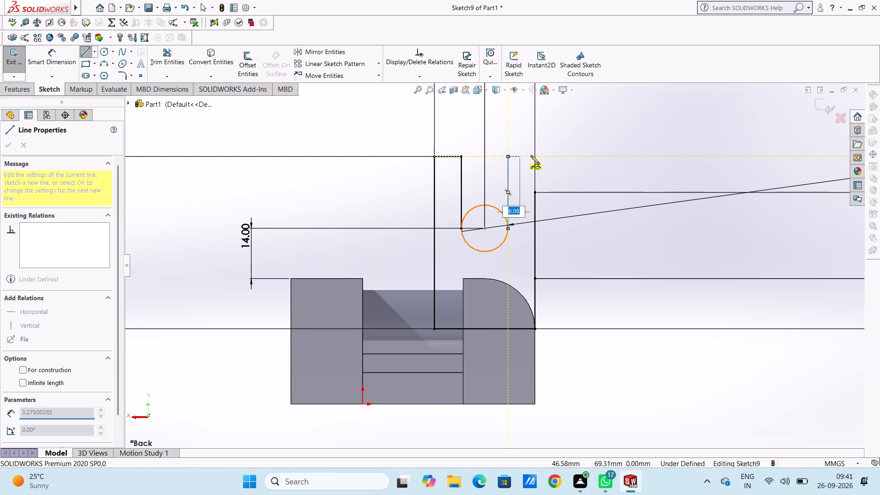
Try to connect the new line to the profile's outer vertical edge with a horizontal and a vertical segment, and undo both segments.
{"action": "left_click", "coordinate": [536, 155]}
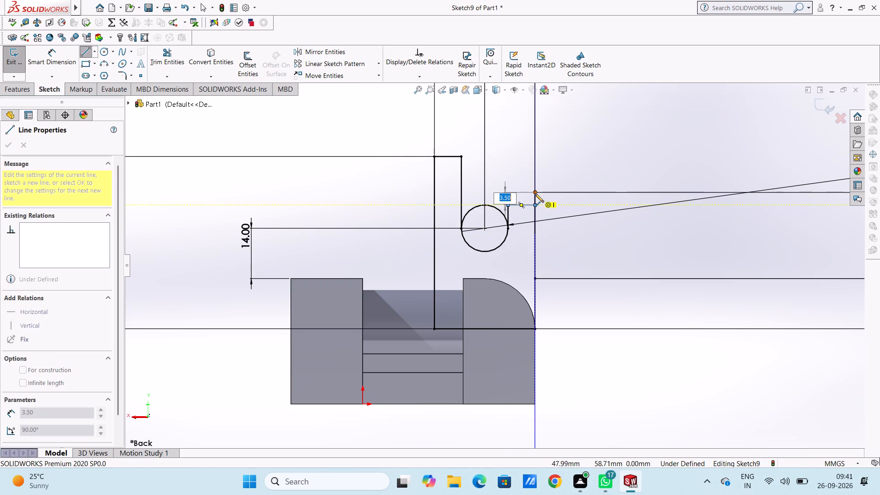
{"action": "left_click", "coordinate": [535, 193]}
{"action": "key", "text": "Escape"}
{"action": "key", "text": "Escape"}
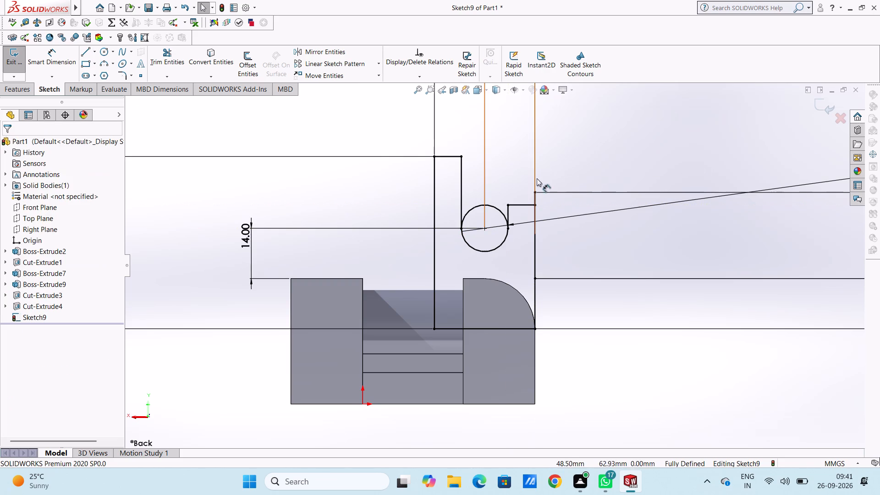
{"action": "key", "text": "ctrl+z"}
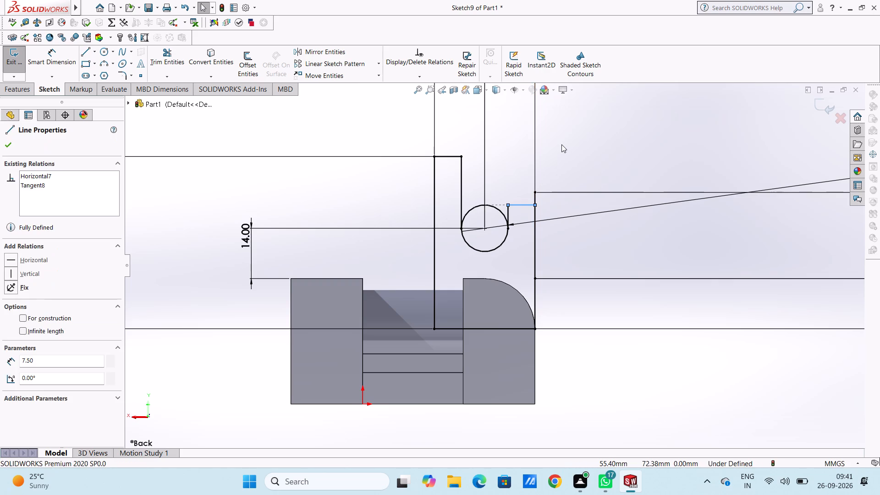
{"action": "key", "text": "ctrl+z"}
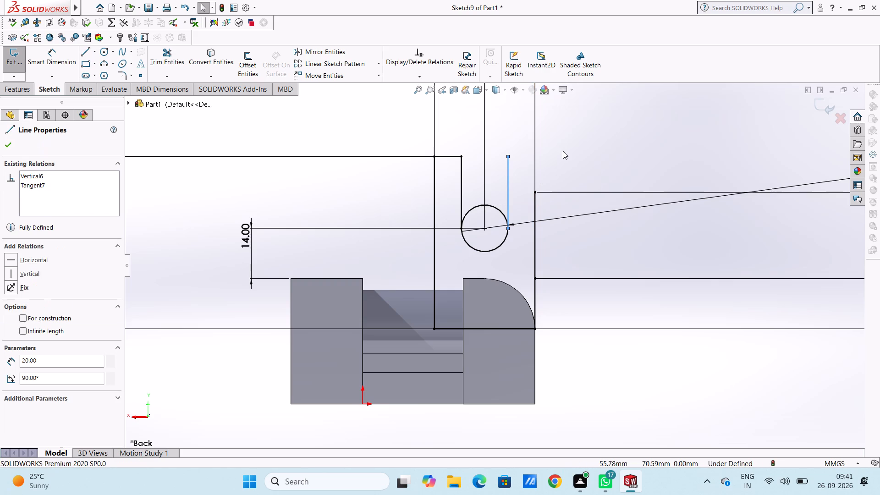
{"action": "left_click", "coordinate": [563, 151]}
Draw a 7.5 mm horizontal line outward from the new vertical line's top and a 10 mm vertical line down to the outer edge's upper end.
{"action": "left_click", "coordinate": [83, 53]}
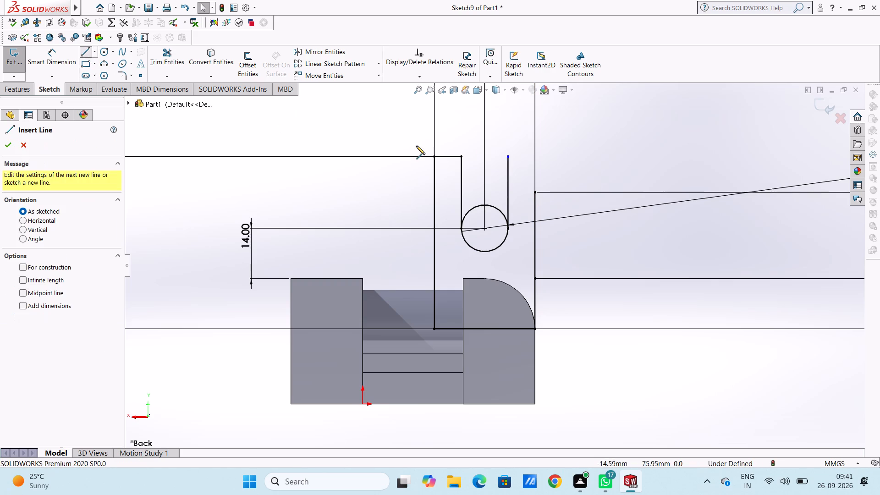
{"action": "left_click", "coordinate": [506, 154]}
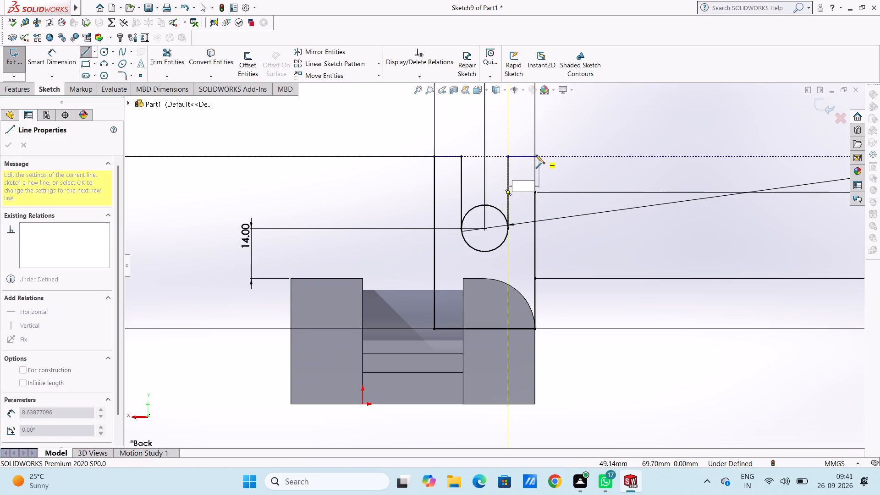
{"action": "left_click", "coordinate": [534, 157]}
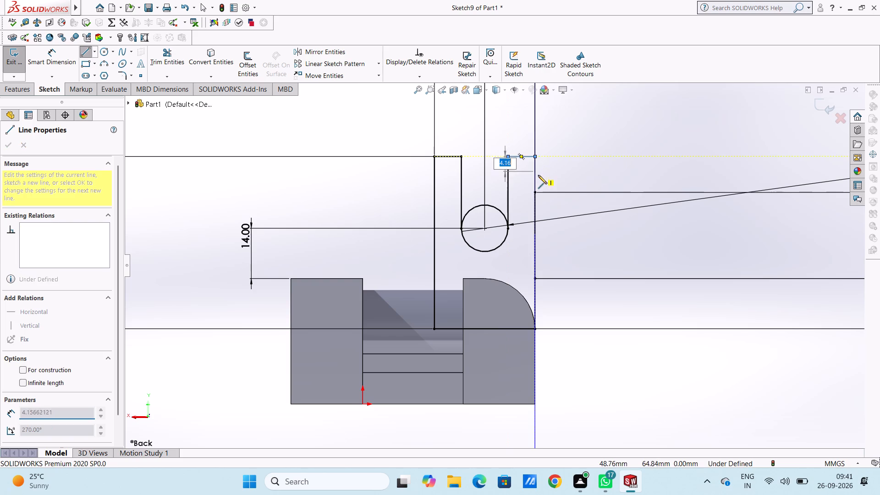
{"action": "left_click", "coordinate": [534, 191]}
{"action": "key", "text": "Escape"}
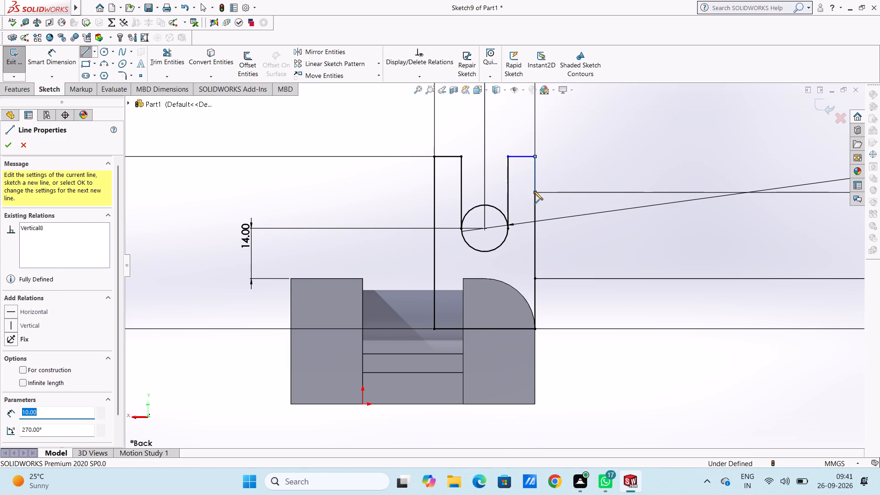
{"action": "key", "text": "Escape"}
{"action": "key", "text": "Escape"}
{"action": "key", "text": "Escape"}
Dimension the length of the short vertical line at the top of the profile's outer edge.
{"action": "scroll", "coordinate": [625, 210], "scroll_direction": "up", "scroll_amount": 3}
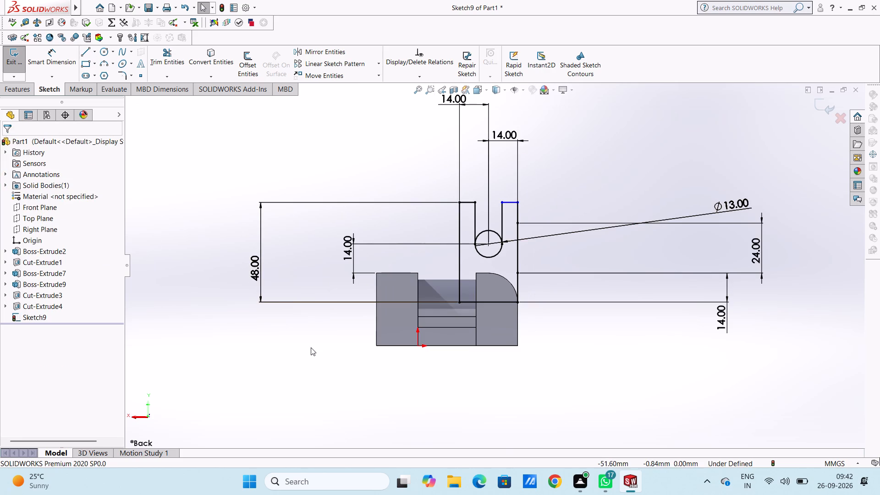
{"action": "left_click", "coordinate": [46, 63]}
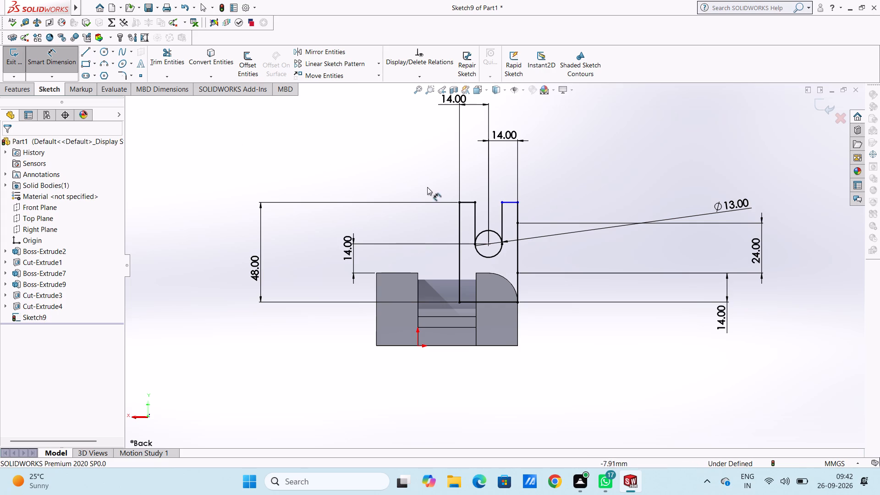
{"action": "left_click", "coordinate": [519, 209]}
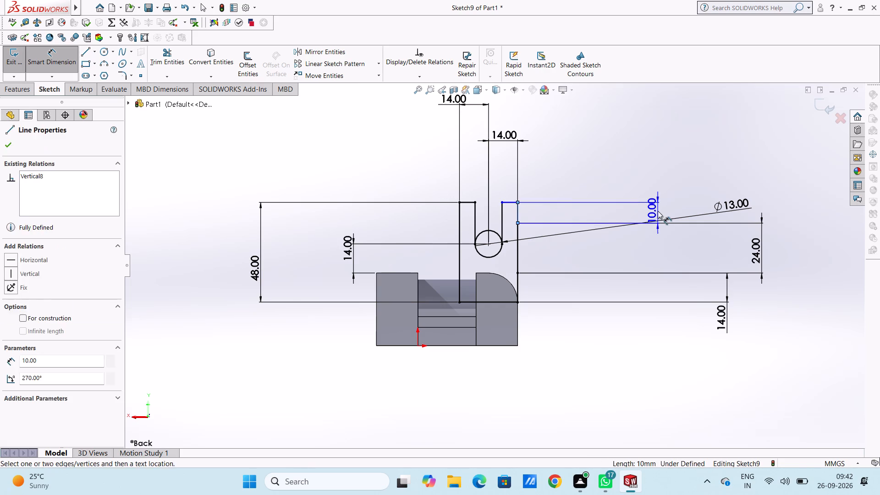
{"action": "left_click", "coordinate": [659, 211]}
{"action": "left_click", "coordinate": [617, 200]}
{"action": "left_click", "coordinate": [599, 157]}
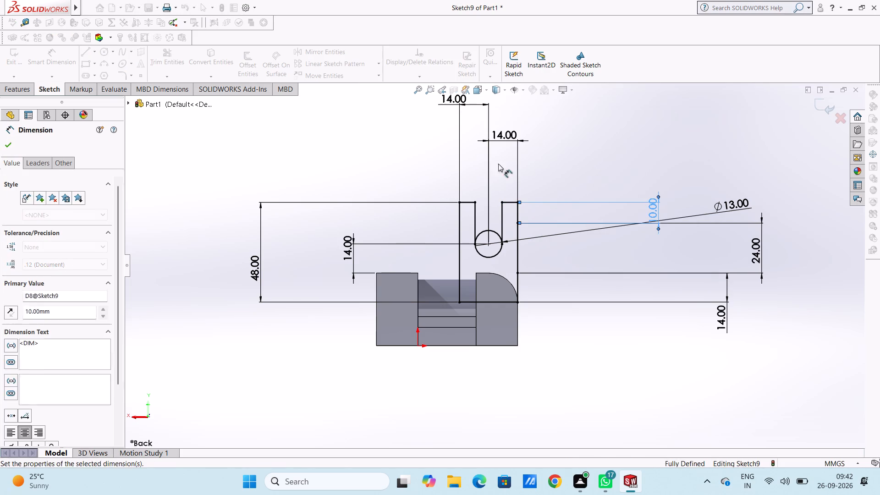
Trim the circle's upper half between the two inner vertical lines to leave an open U-shaped slot.
{"action": "left_click", "coordinate": [165, 61]}
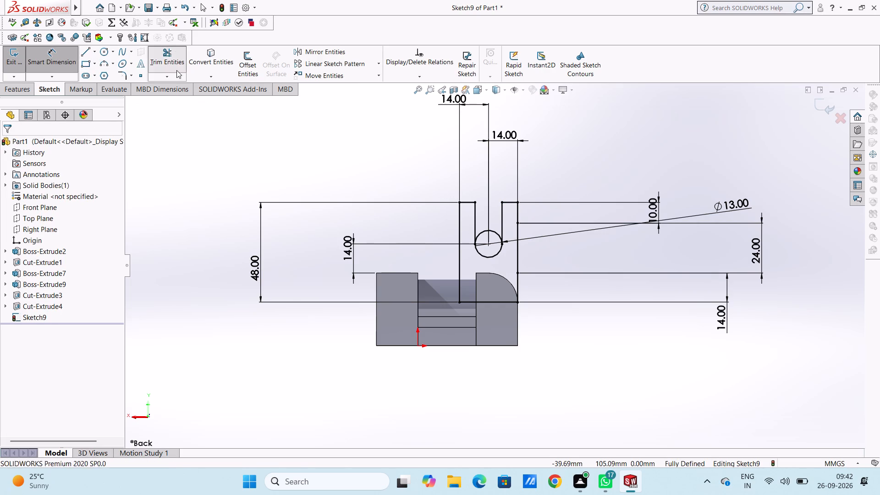
{"action": "scroll", "coordinate": [476, 231], "scroll_direction": "down", "scroll_amount": 3}
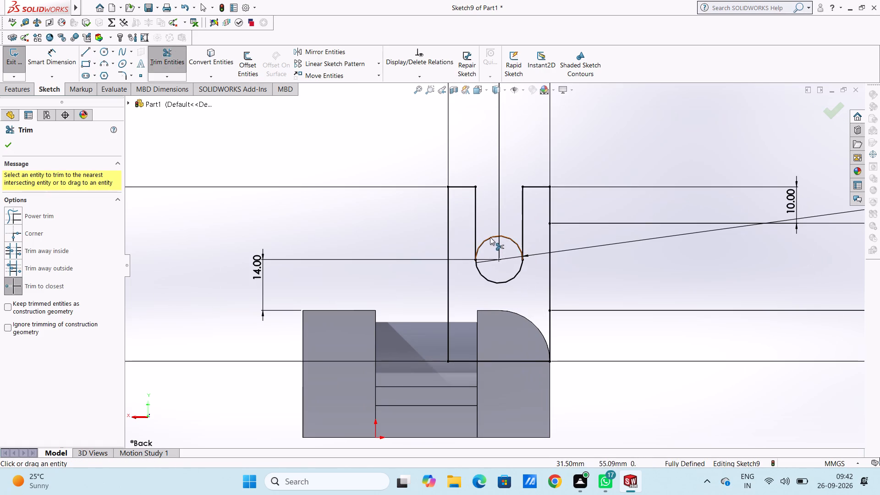
{"action": "left_click", "coordinate": [490, 237]}
{"action": "scroll", "coordinate": [503, 199], "scroll_direction": "up", "scroll_amount": 4}
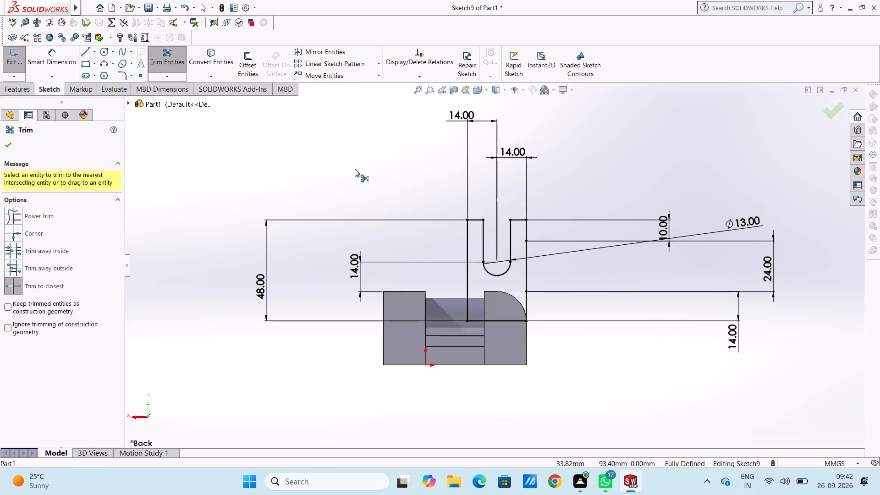
{"action": "key", "text": "Escape"}
{"action": "key", "text": "Escape"}
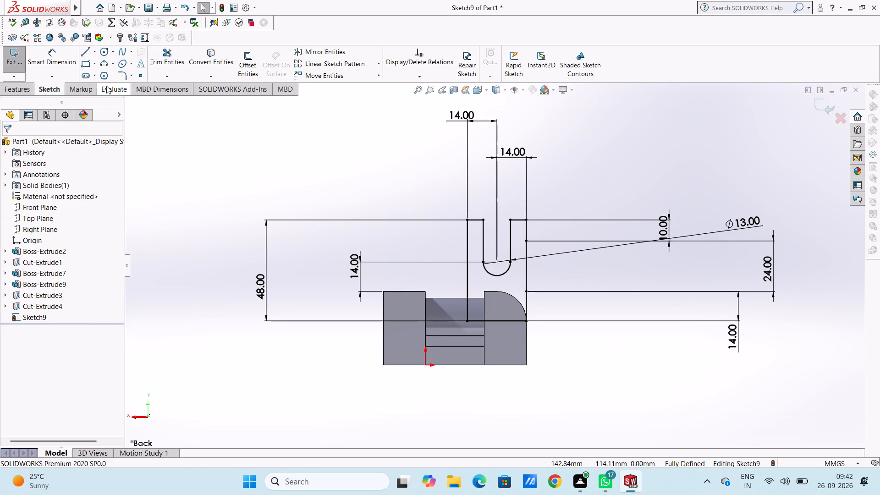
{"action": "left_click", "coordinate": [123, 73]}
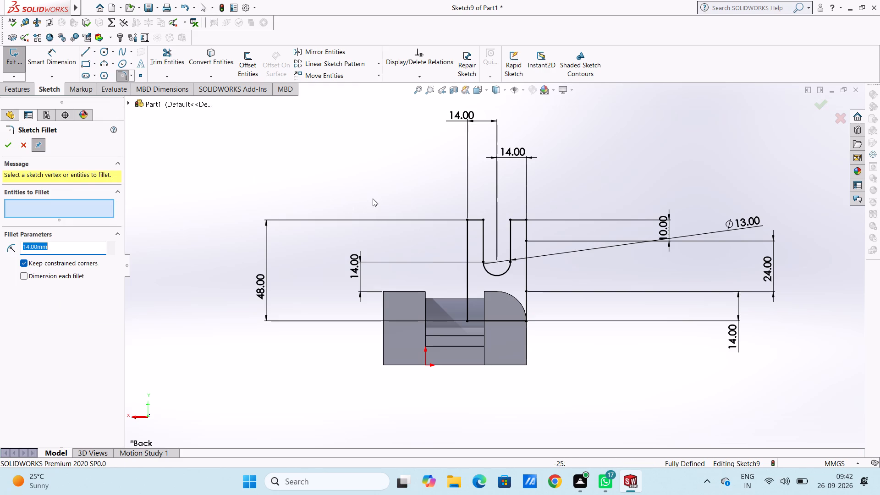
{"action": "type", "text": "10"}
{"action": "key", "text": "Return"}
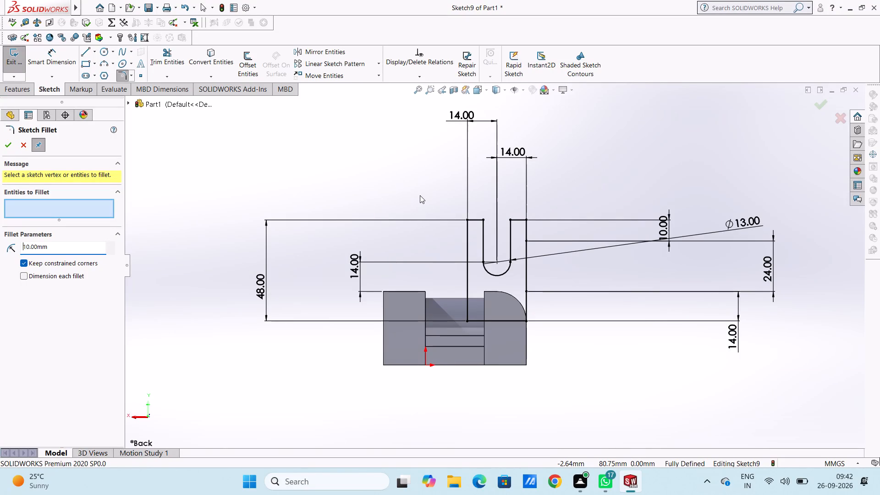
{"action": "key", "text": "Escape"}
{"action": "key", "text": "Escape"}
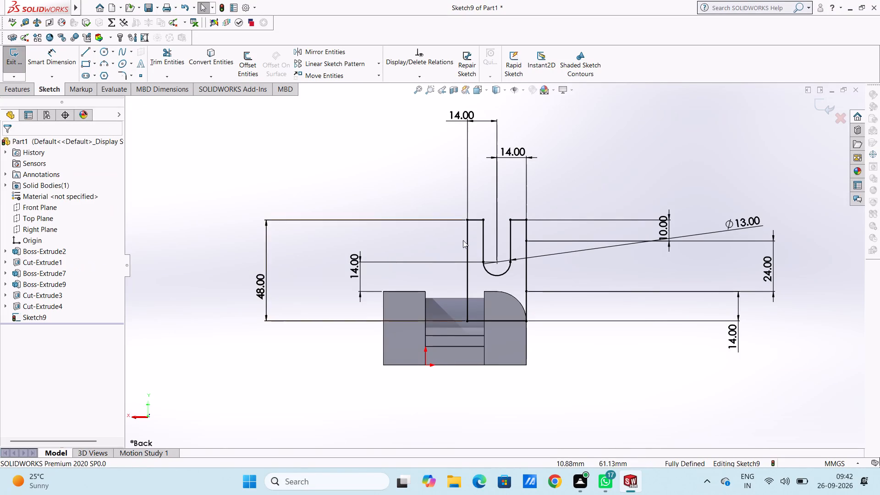
Draw a three-point arc of 10 mm radius from the slot's upper corner on the opening side to the 48 mm vertical line.
{"action": "scroll", "coordinate": [568, 238], "scroll_direction": "down", "scroll_amount": 5}
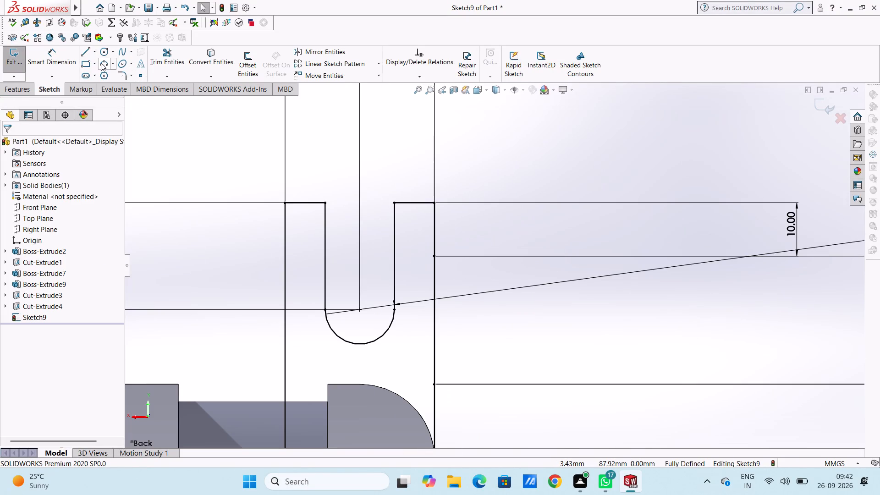
{"action": "left_click", "coordinate": [101, 63]}
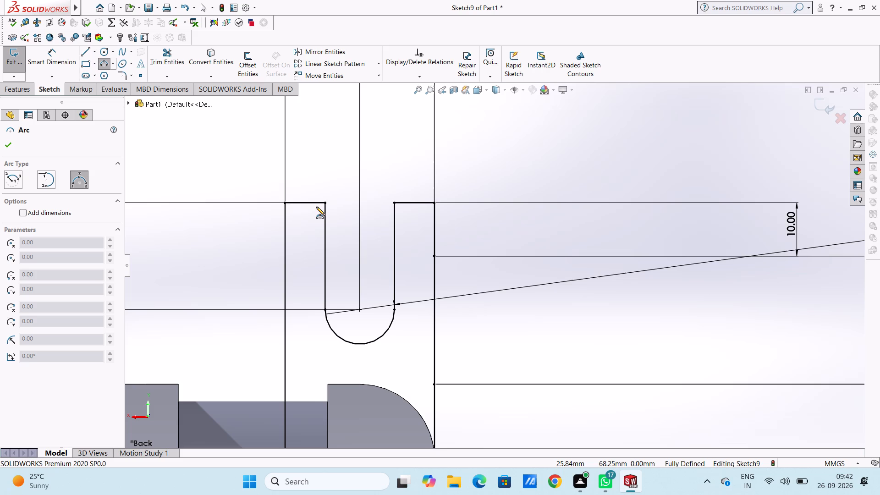
{"action": "left_click", "coordinate": [325, 202]}
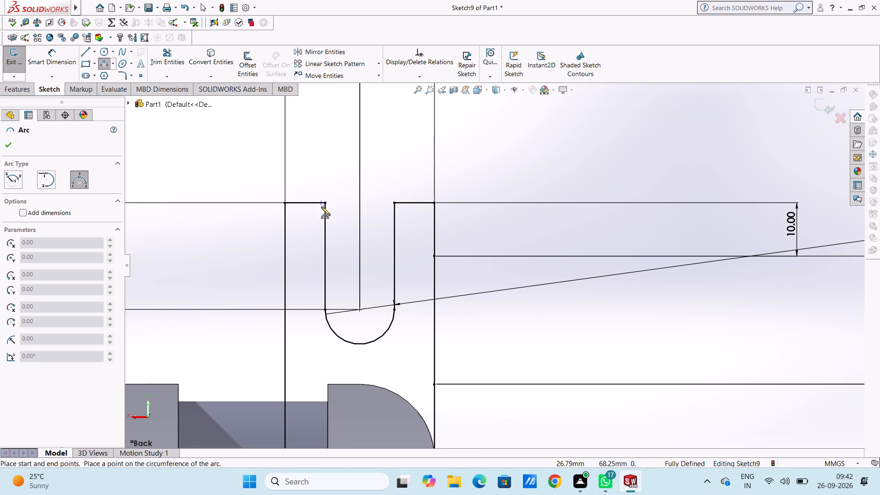
{"action": "left_click", "coordinate": [285, 245]}
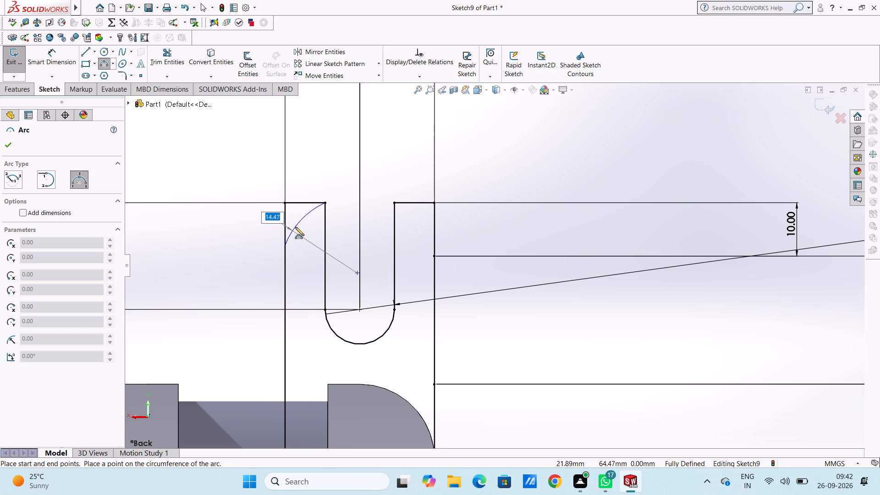
{"action": "type", "text": "10"}
{"action": "key", "text": "Return"}
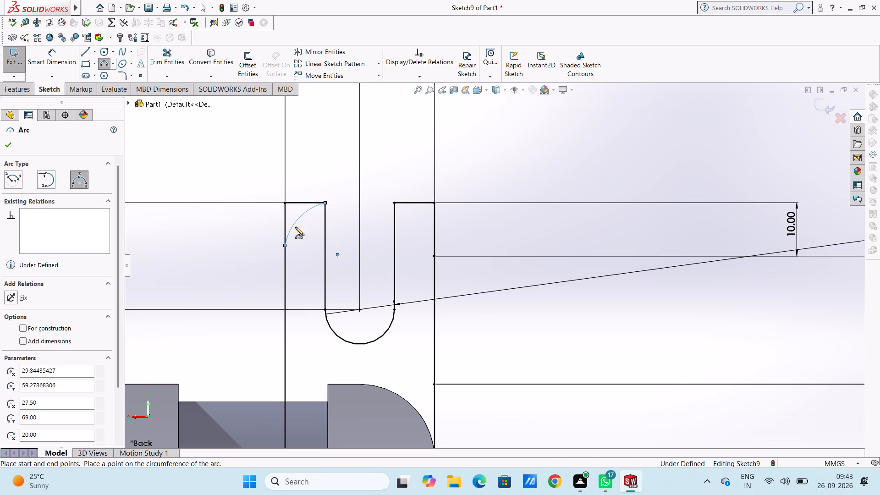
Draw a three-point arc of 10 mm radius from the slot's other upper corner to the short vertical line on the outer edge.
{"action": "left_click", "coordinate": [394, 204]}
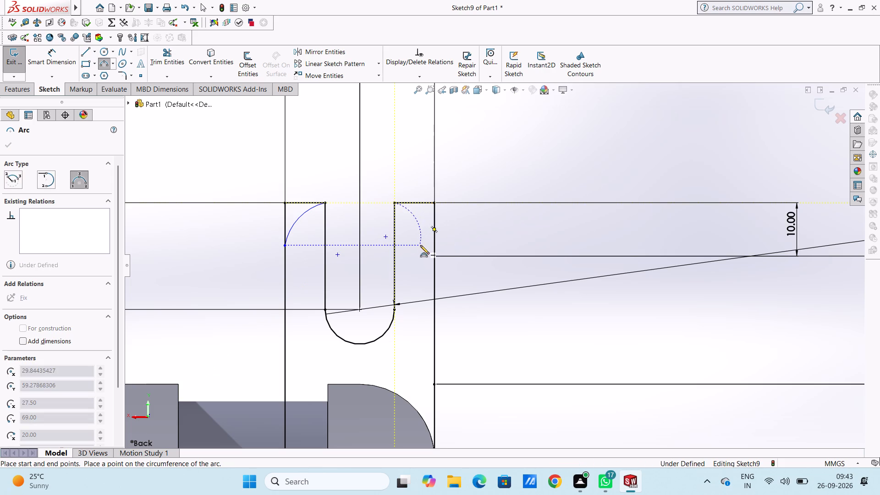
{"action": "left_click", "coordinate": [433, 244]}
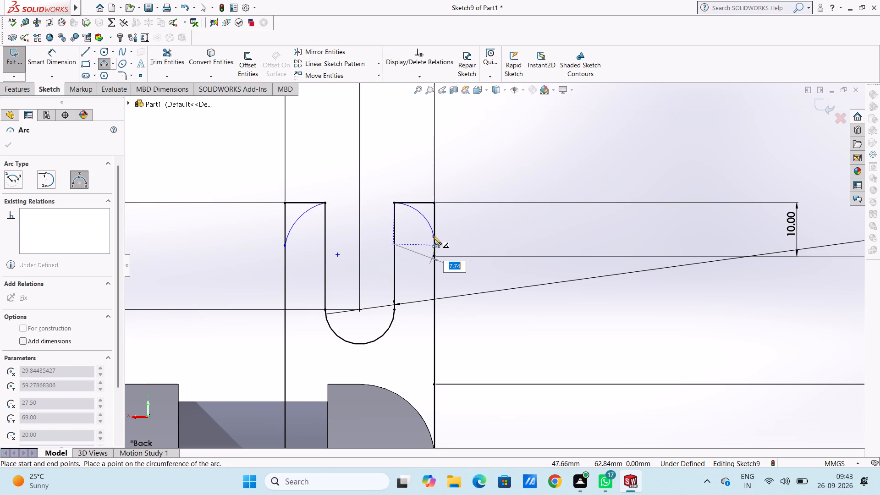
{"action": "type", "text": "10"}
{"action": "key", "text": "Return"}
{"action": "key", "text": "Escape"}
{"action": "key", "text": "Escape"}
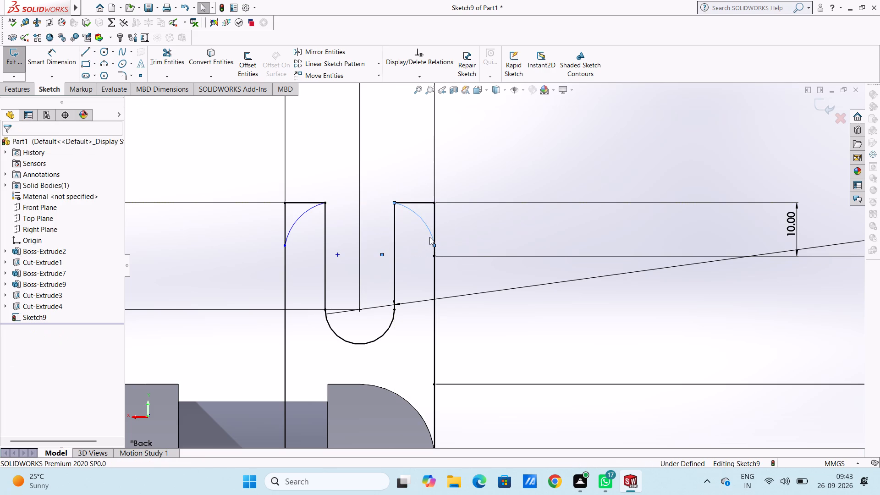
{"action": "key", "text": "Escape"}
Dimension the radii of the two tip arcs on either side of the slot.
{"action": "scroll", "coordinate": [429, 237], "scroll_direction": "up", "scroll_amount": 4}
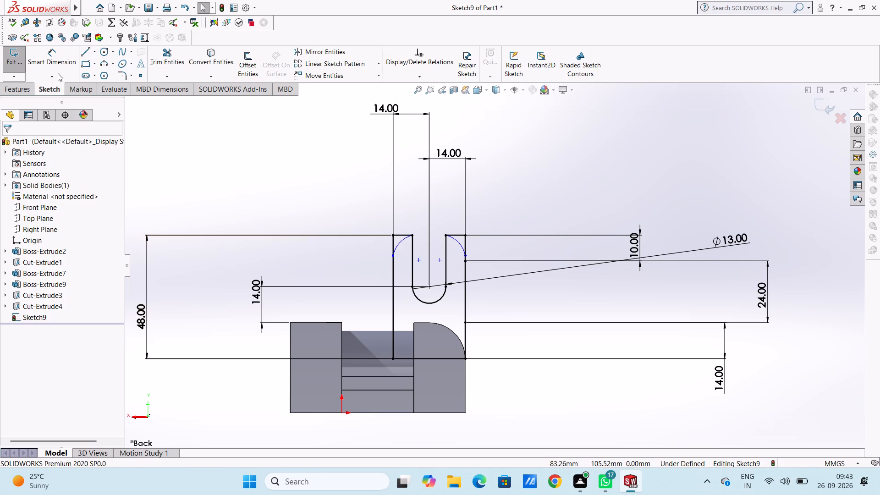
{"action": "left_click", "coordinate": [60, 58]}
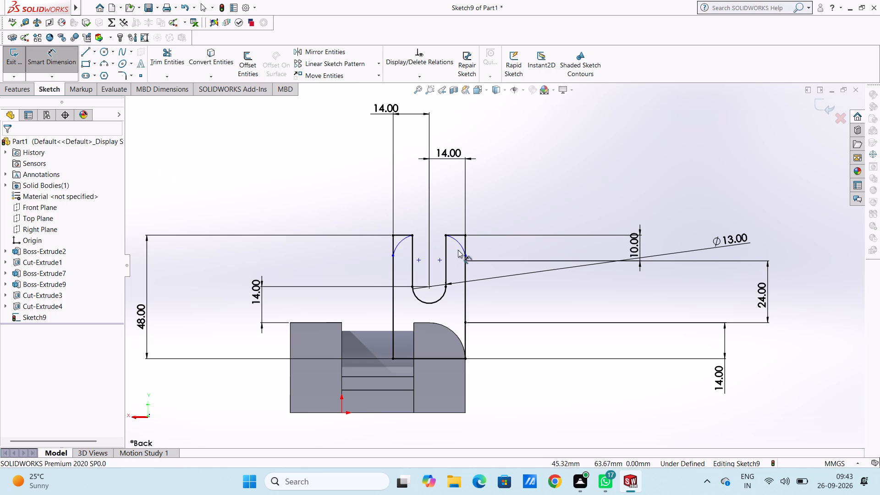
{"action": "left_click", "coordinate": [459, 244]}
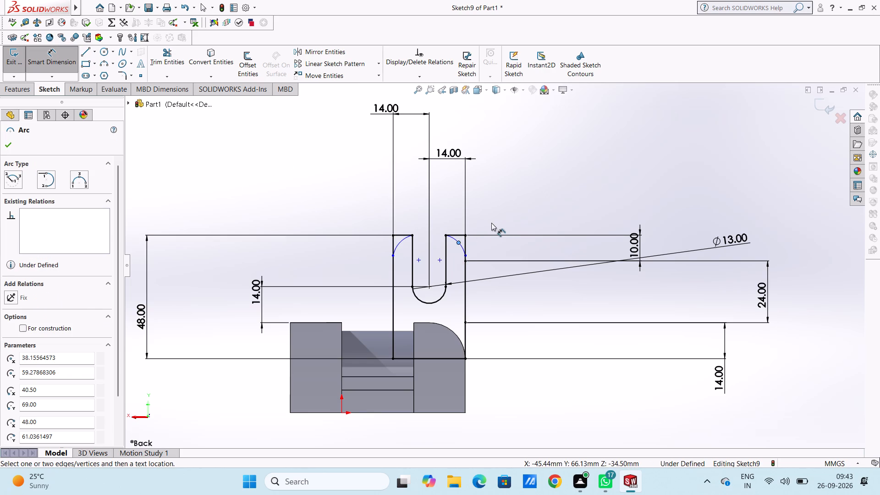
{"action": "key", "text": "Escape"}
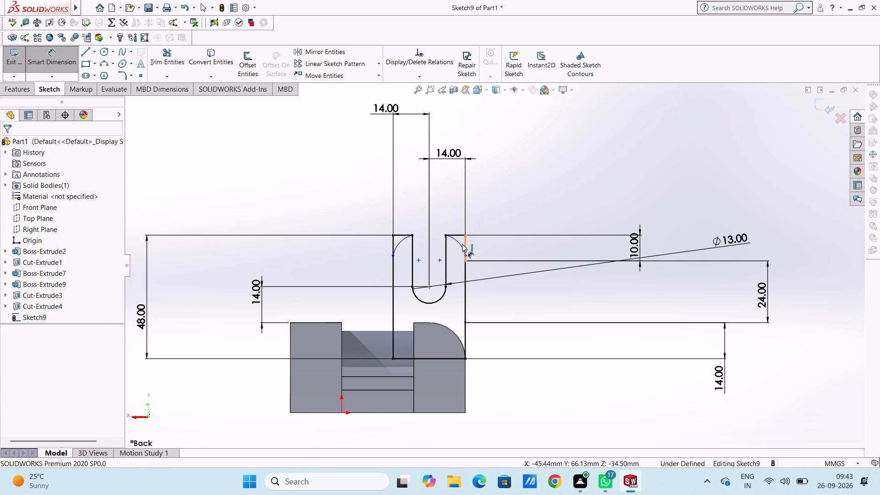
{"action": "left_click", "coordinate": [462, 249]}
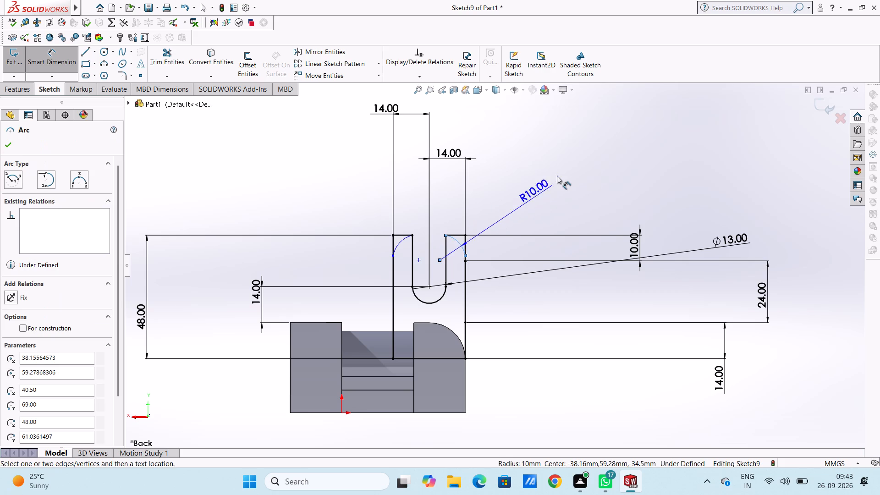
{"action": "left_click", "coordinate": [569, 161]}
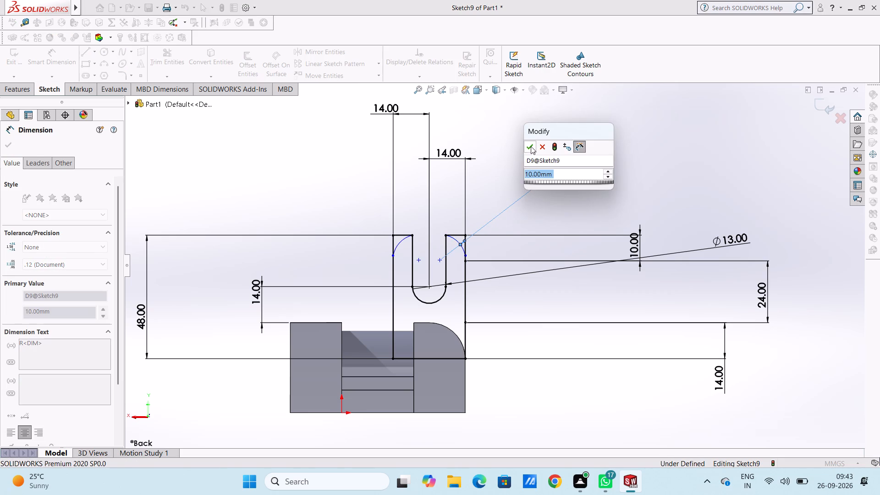
{"action": "left_click", "coordinate": [530, 146]}
{"action": "left_click", "coordinate": [487, 166]}
{"action": "left_click", "coordinate": [396, 245]}
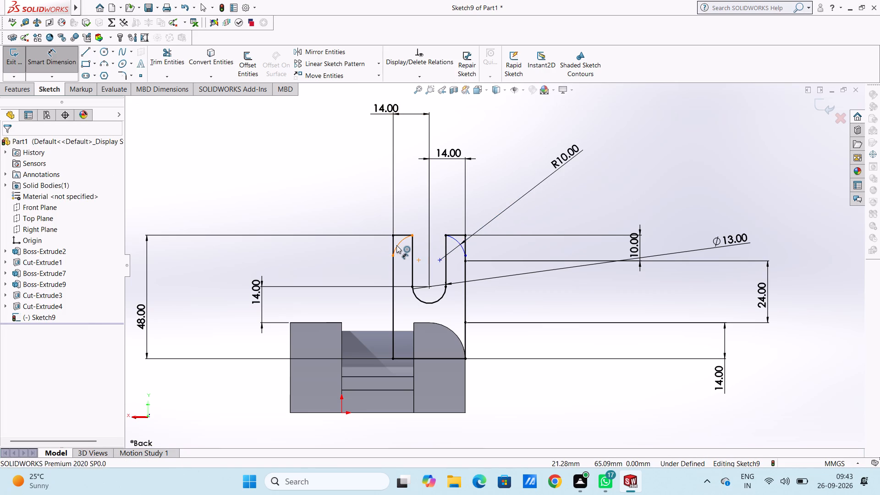
{"action": "left_click", "coordinate": [314, 172]}
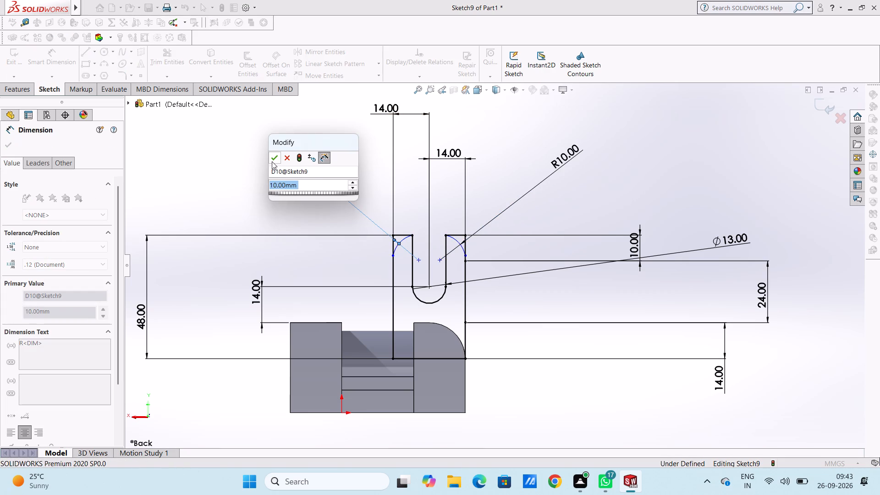
{"action": "left_click", "coordinate": [271, 161]}
{"action": "left_click", "coordinate": [255, 162]}
{"action": "key", "text": "Escape"}
{"action": "key", "text": "Escape"}
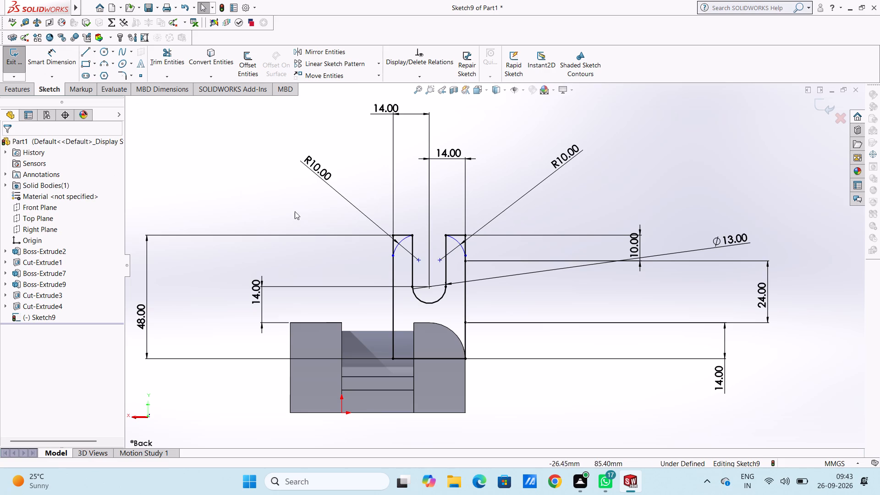
Add tangent relations between each tip arc and the outer vertical line it meets.
{"action": "scroll", "coordinate": [426, 280], "scroll_direction": "down", "scroll_amount": 5}
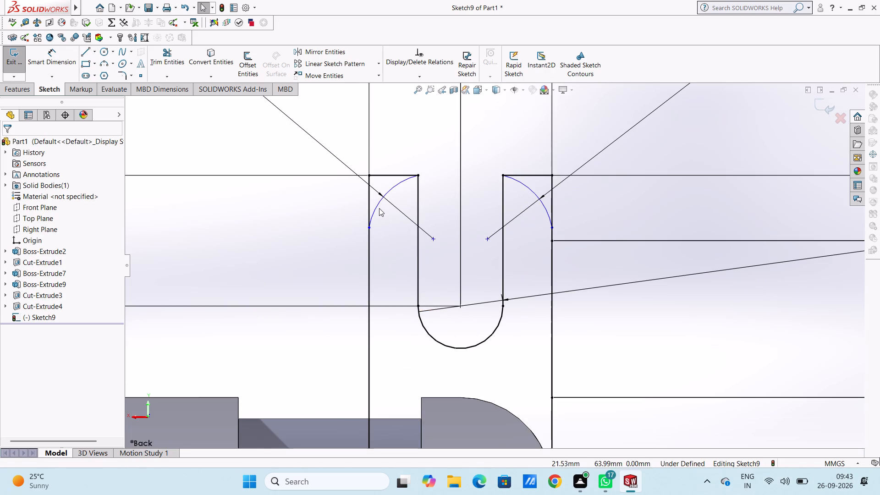
{"action": "left_click", "coordinate": [378, 206]}
{"action": "left_click", "coordinate": [368, 243], "text": "ctrl"}
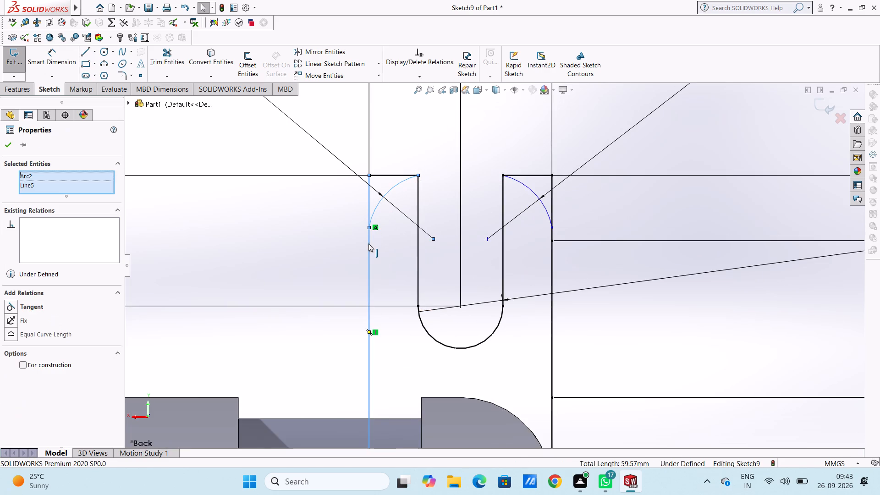
{"action": "left_click", "coordinate": [7, 307]}
{"action": "left_click", "coordinate": [222, 213]}
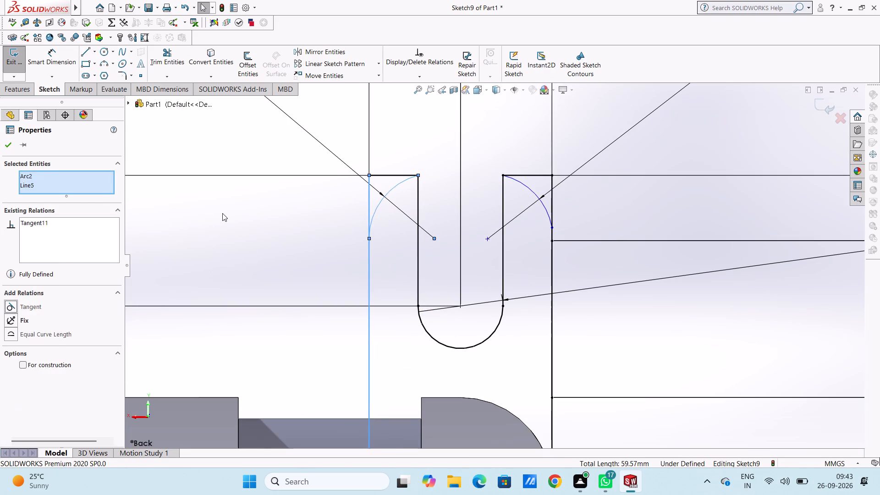
{"action": "left_click", "coordinate": [528, 187]}
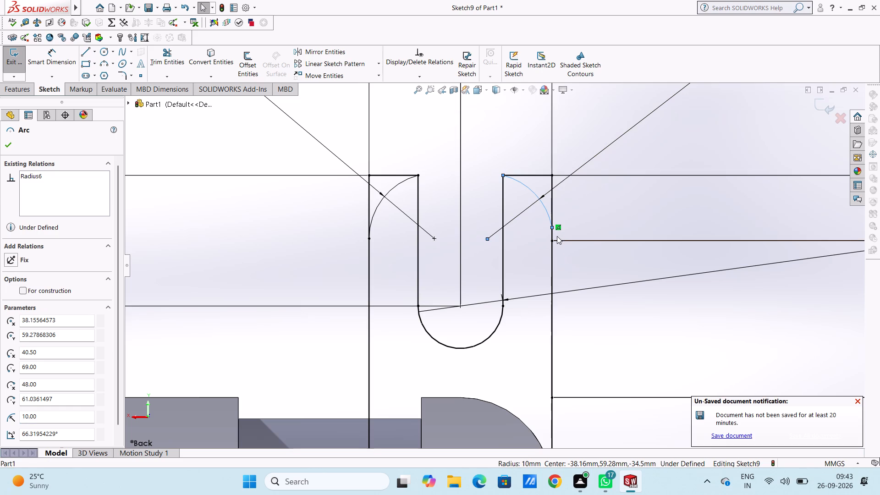
{"action": "left_click", "coordinate": [553, 236], "text": "ctrl"}
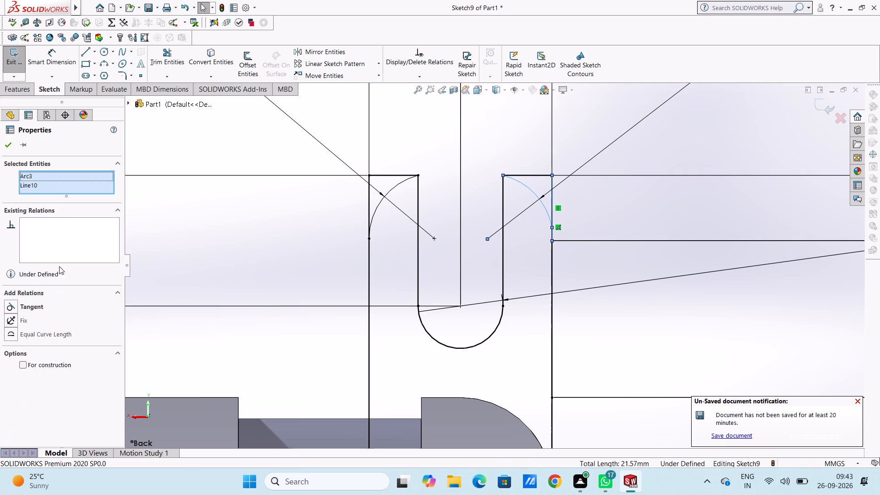
{"action": "left_click", "coordinate": [10, 305]}
{"action": "left_click", "coordinate": [275, 244]}
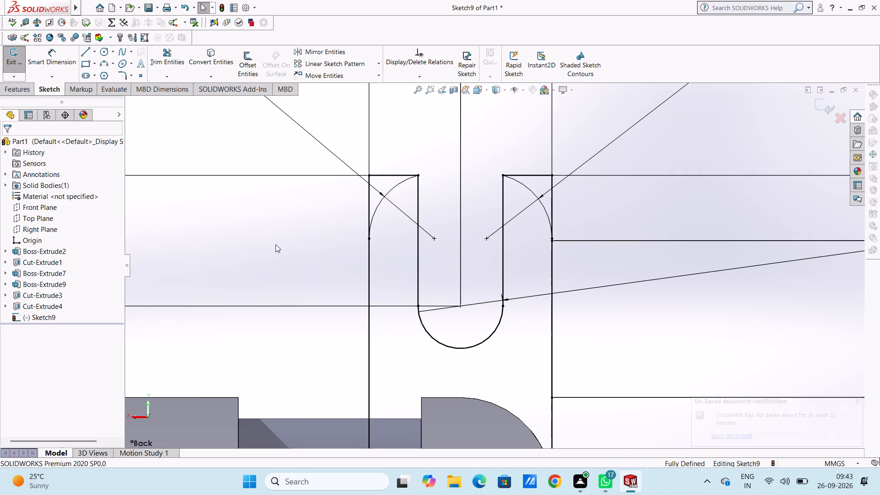
Trim the square corner segments outside both tip arcs, accepting deletion of the associated dimensions.
{"action": "scroll", "coordinate": [275, 244], "scroll_direction": "up", "scroll_amount": 5}
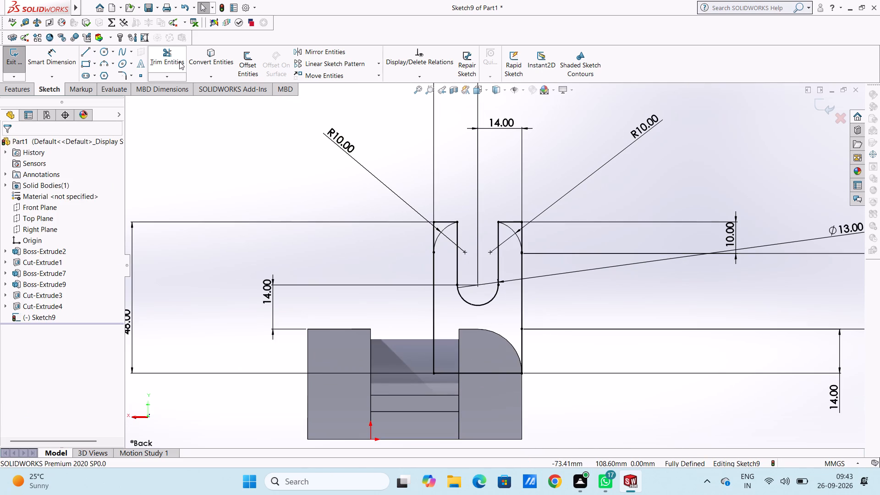
{"action": "left_click", "coordinate": [179, 61]}
{"action": "left_click", "coordinate": [432, 236]}
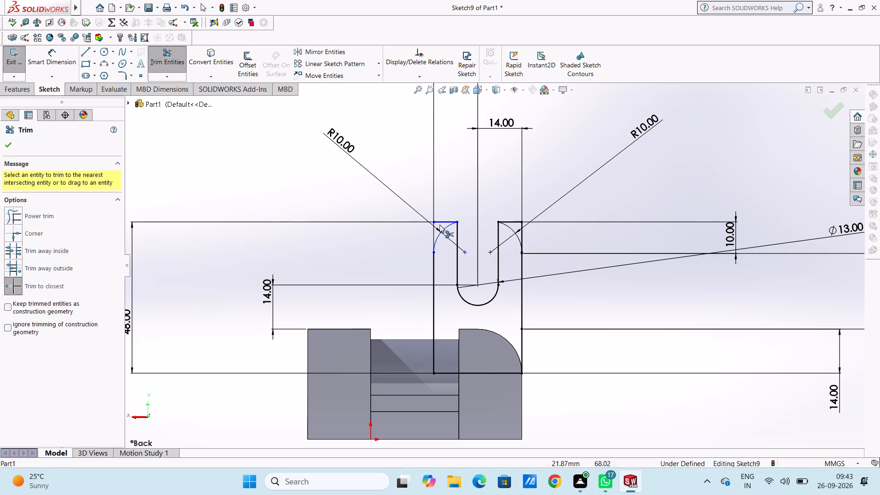
{"action": "left_click", "coordinate": [440, 224]}
{"action": "left_click", "coordinate": [516, 223]}
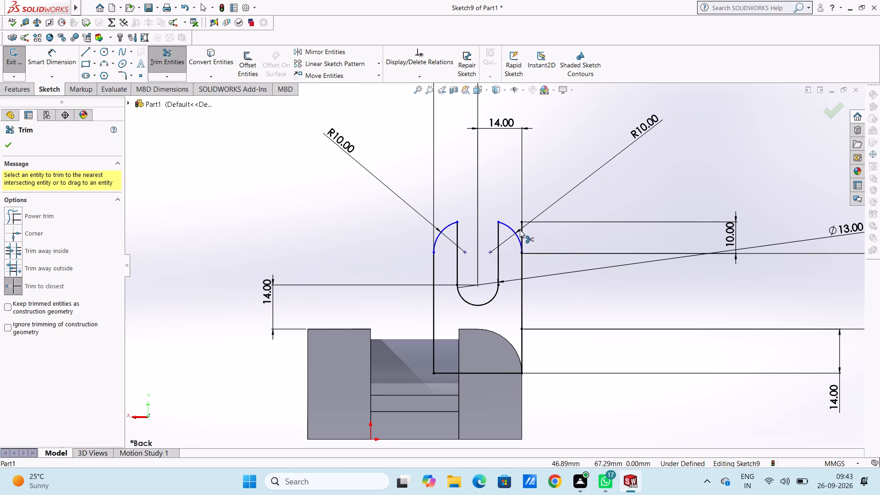
{"action": "left_click", "coordinate": [522, 232]}
{"action": "left_click", "coordinate": [472, 247]}
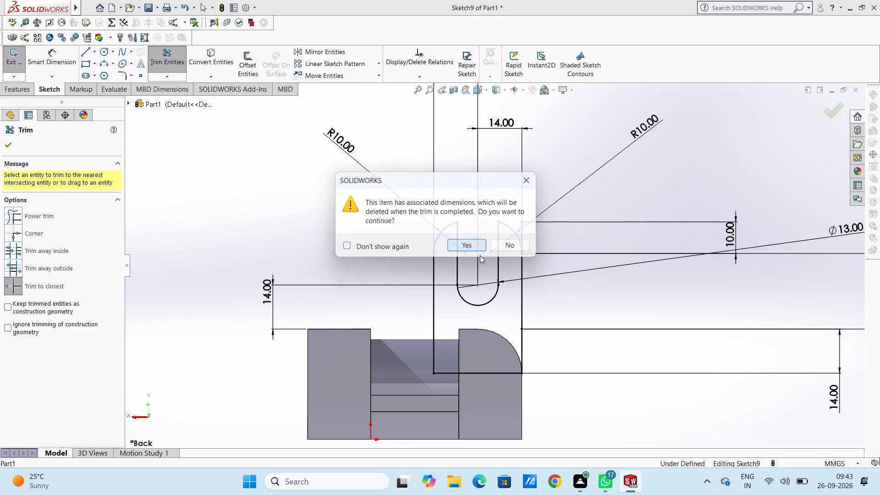
{"action": "scroll", "coordinate": [530, 265], "scroll_direction": "down", "scroll_amount": 6}
{"action": "scroll", "coordinate": [501, 228], "scroll_direction": "down", "scroll_amount": 5}
{"action": "scroll", "coordinate": [446, 244], "scroll_direction": "down", "scroll_amount": 4}
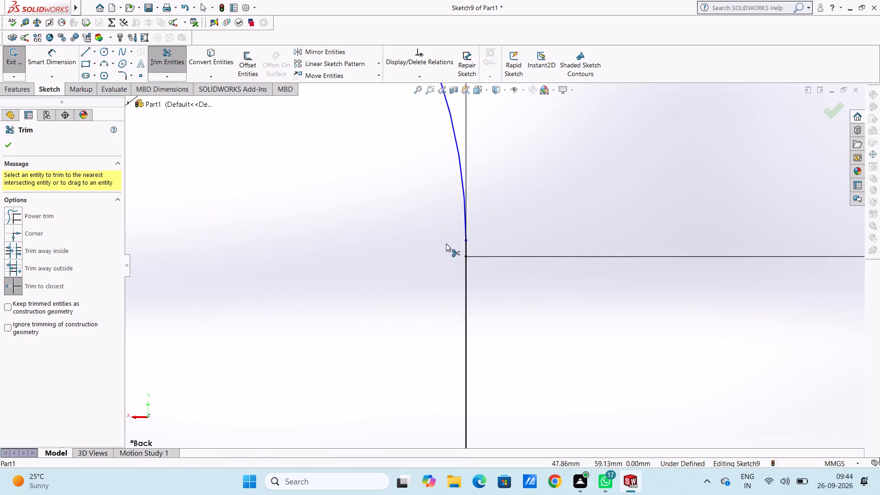
{"action": "scroll", "coordinate": [446, 243], "scroll_direction": "down", "scroll_amount": 2}
{"action": "scroll", "coordinate": [497, 242], "scroll_direction": "down", "scroll_amount": 5}
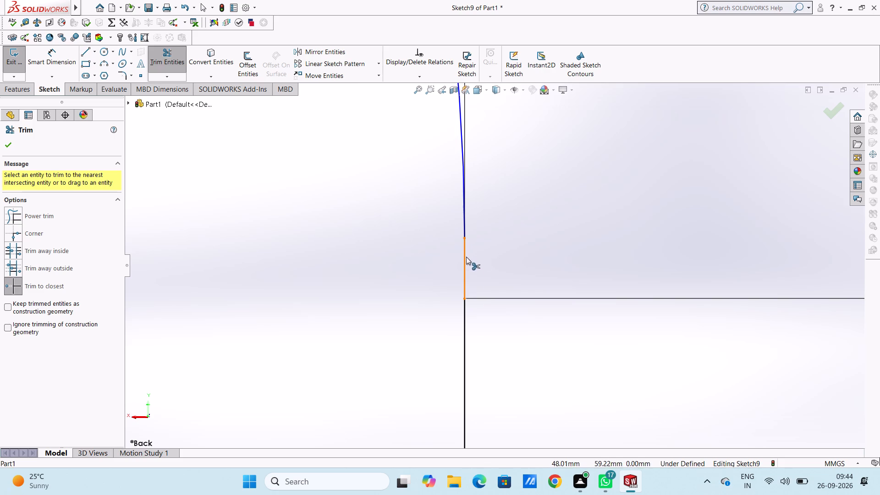
{"action": "scroll", "coordinate": [481, 259], "scroll_direction": "up", "scroll_amount": 16}
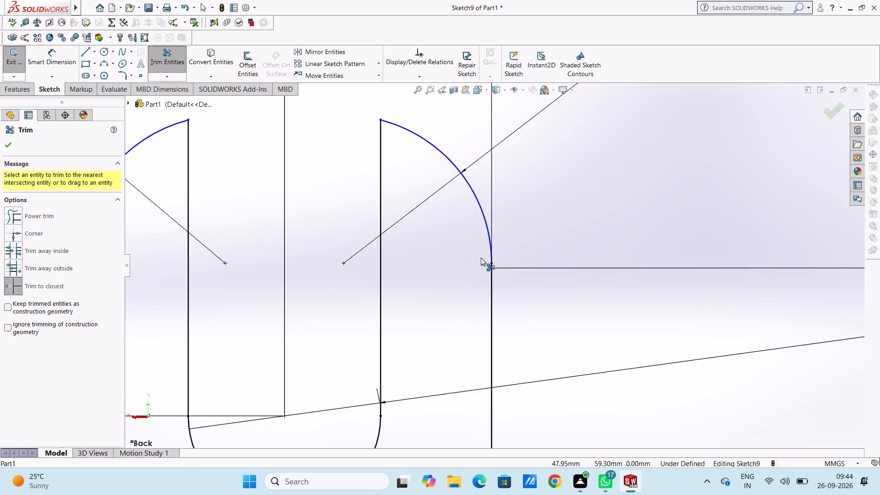
{"action": "scroll", "coordinate": [481, 258], "scroll_direction": "up", "scroll_amount": 2}
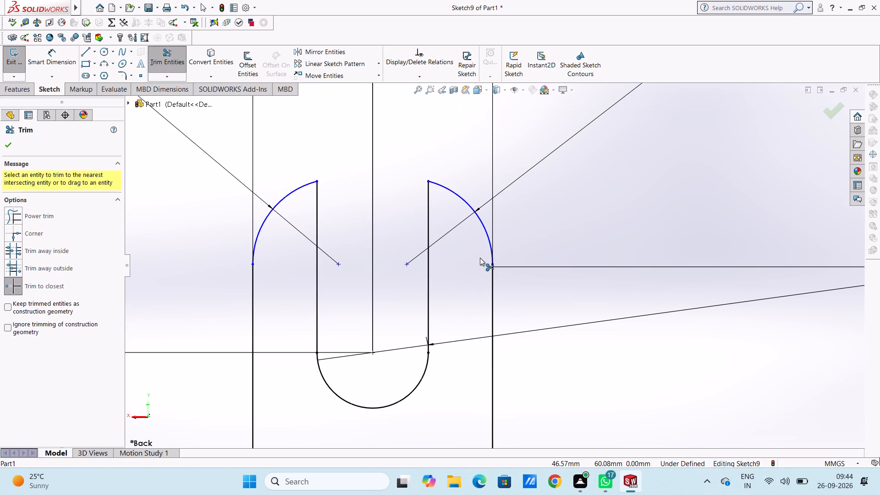
{"action": "scroll", "coordinate": [480, 258], "scroll_direction": "up", "scroll_amount": 6}
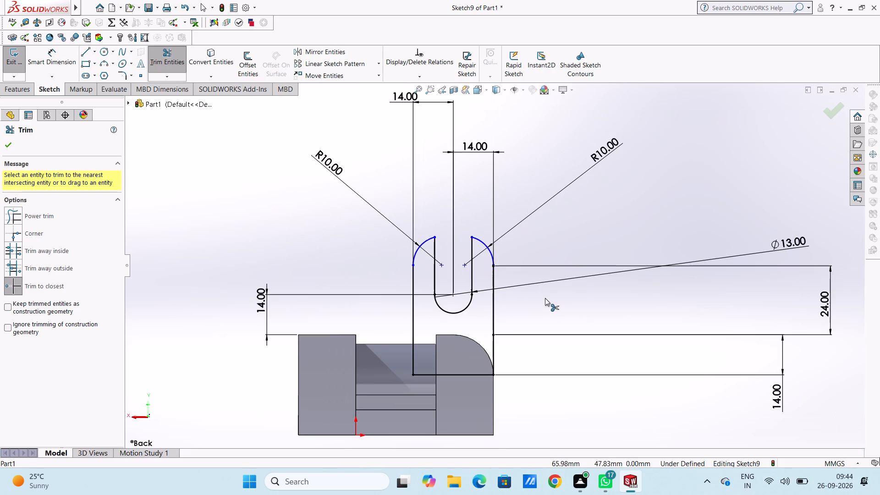
{"action": "key", "text": "Escape"}
{"action": "key", "text": "Escape"}
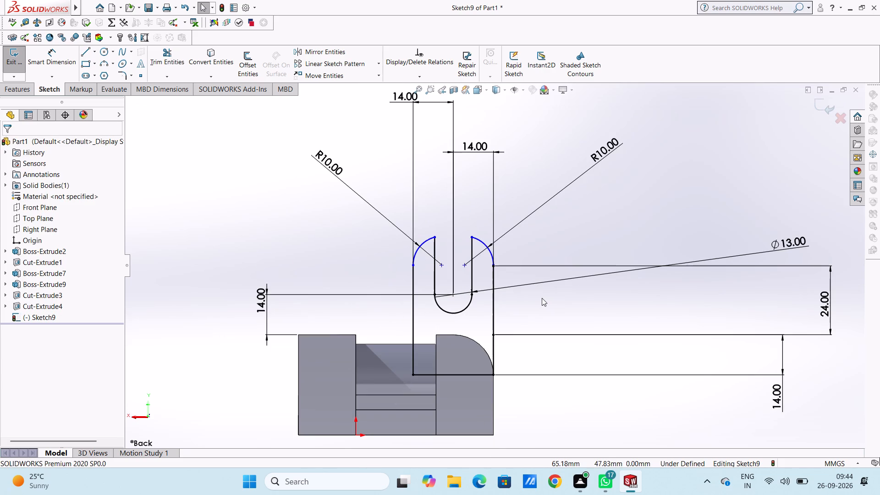
Dimension the vertical distance from the slot's upper corner on the 48 mm line's side to the profile's bottom line.
{"action": "left_click", "coordinate": [56, 61]}
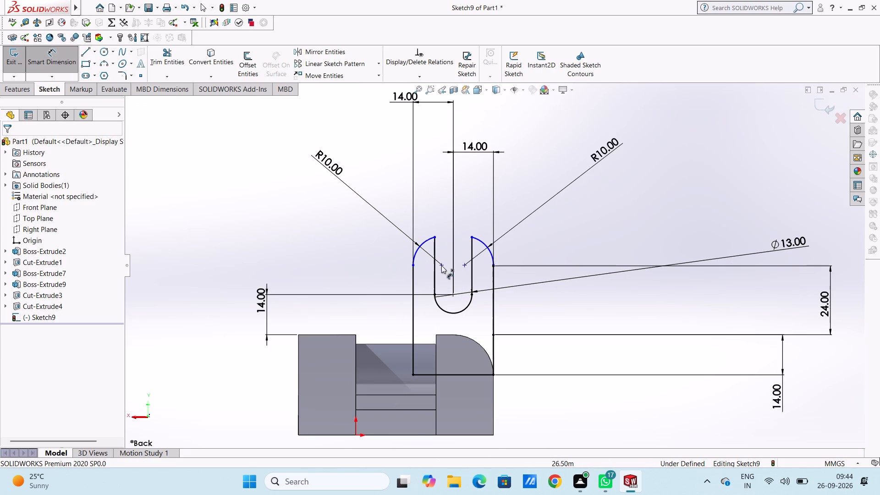
{"action": "scroll", "coordinate": [442, 265], "scroll_direction": "up", "scroll_amount": 4}
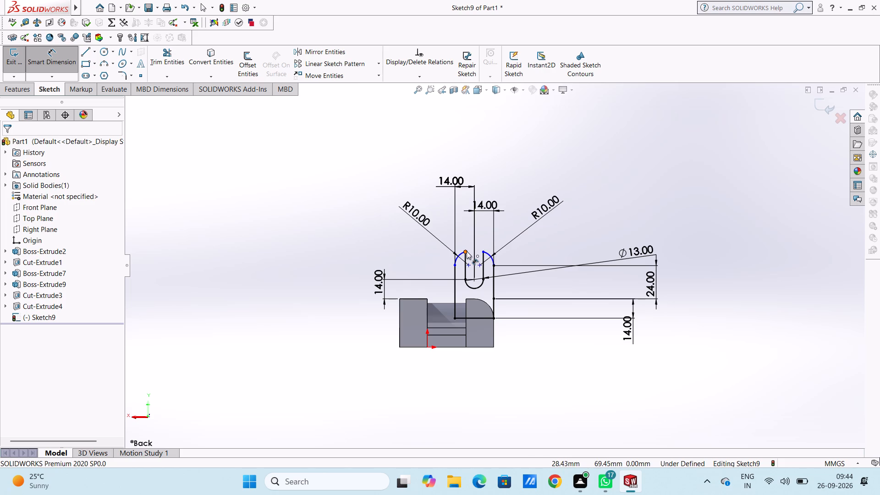
{"action": "left_click", "coordinate": [467, 251]}
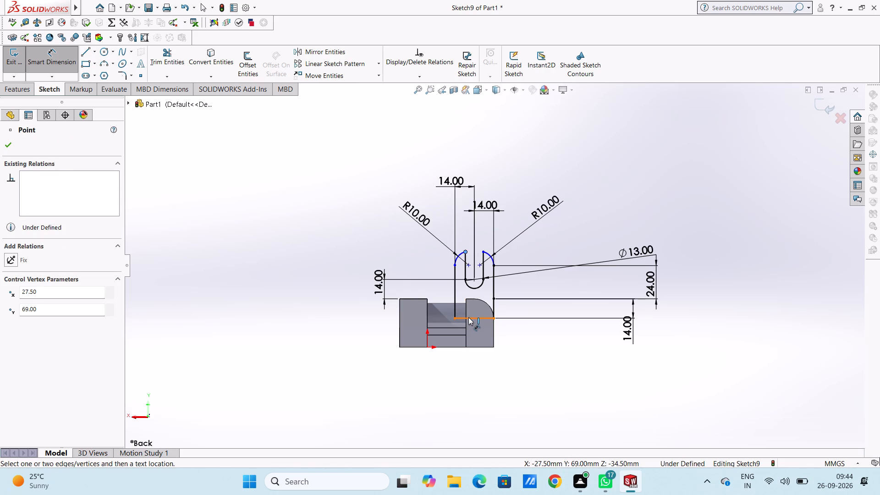
{"action": "left_click", "coordinate": [468, 317]}
{"action": "left_click", "coordinate": [291, 280]}
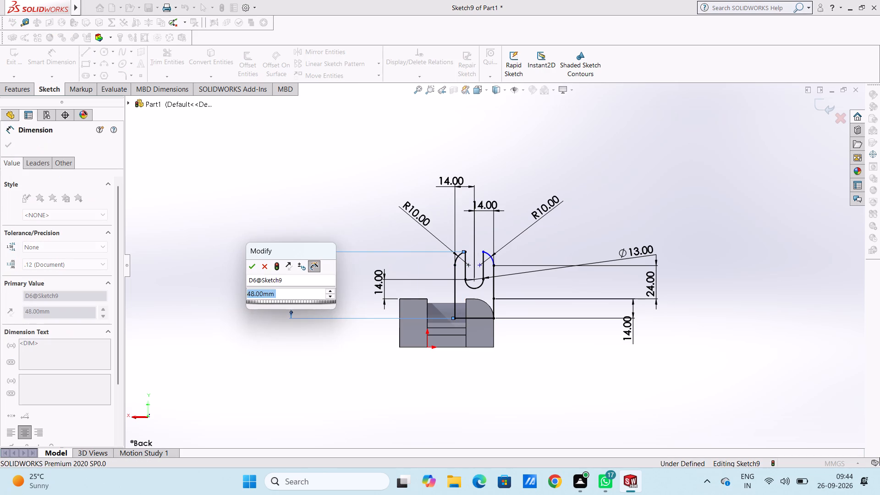
{"action": "left_click", "coordinate": [251, 268]}
{"action": "left_click", "coordinate": [274, 222]}
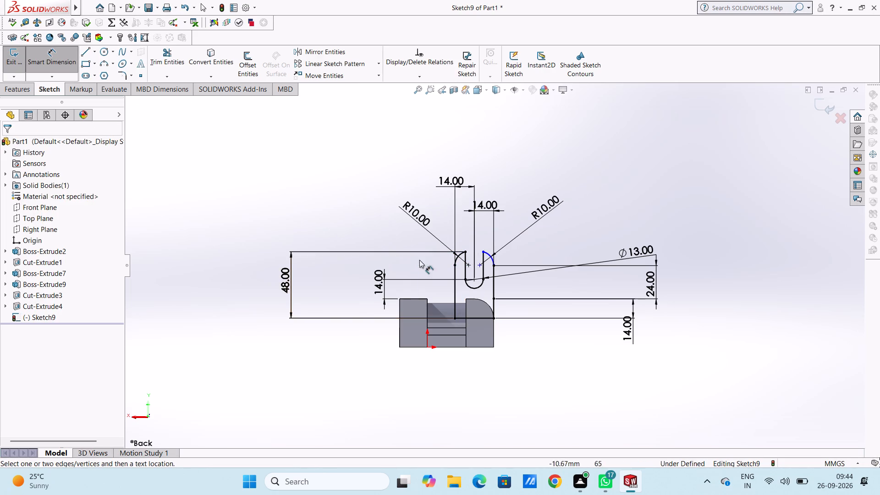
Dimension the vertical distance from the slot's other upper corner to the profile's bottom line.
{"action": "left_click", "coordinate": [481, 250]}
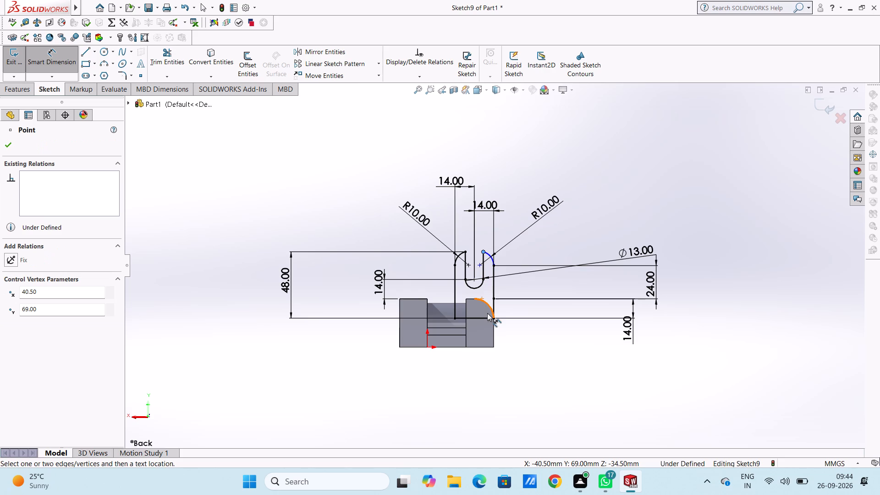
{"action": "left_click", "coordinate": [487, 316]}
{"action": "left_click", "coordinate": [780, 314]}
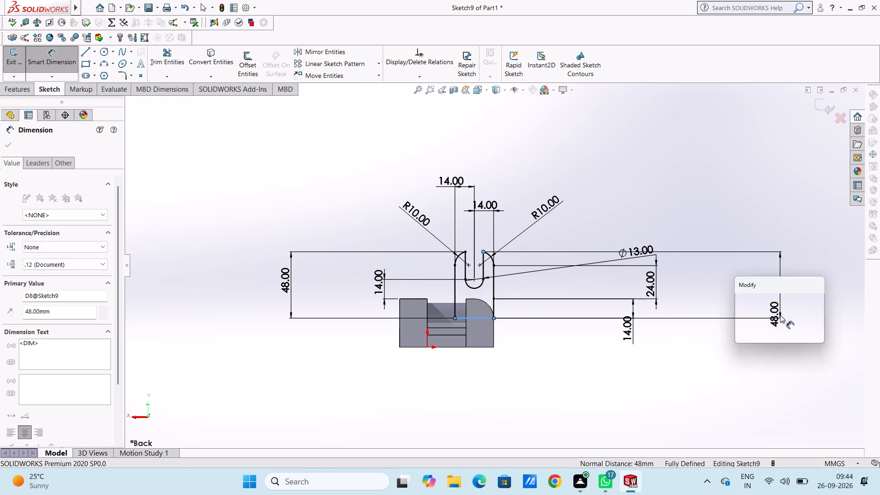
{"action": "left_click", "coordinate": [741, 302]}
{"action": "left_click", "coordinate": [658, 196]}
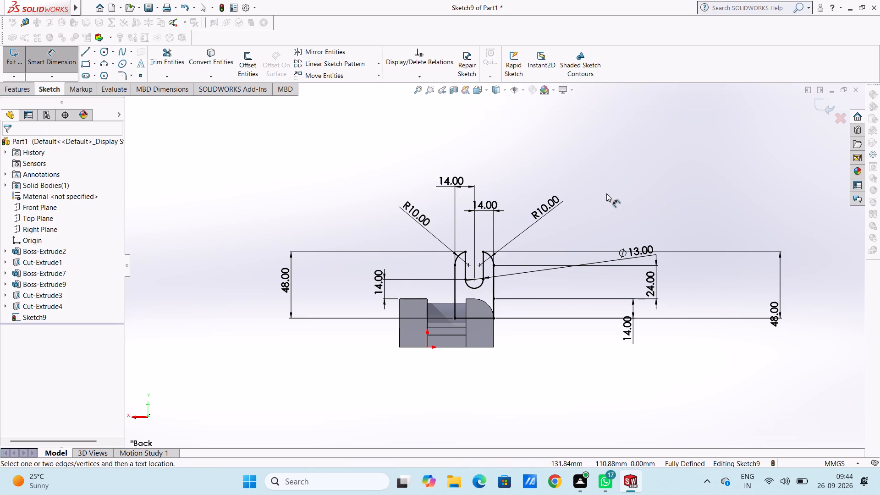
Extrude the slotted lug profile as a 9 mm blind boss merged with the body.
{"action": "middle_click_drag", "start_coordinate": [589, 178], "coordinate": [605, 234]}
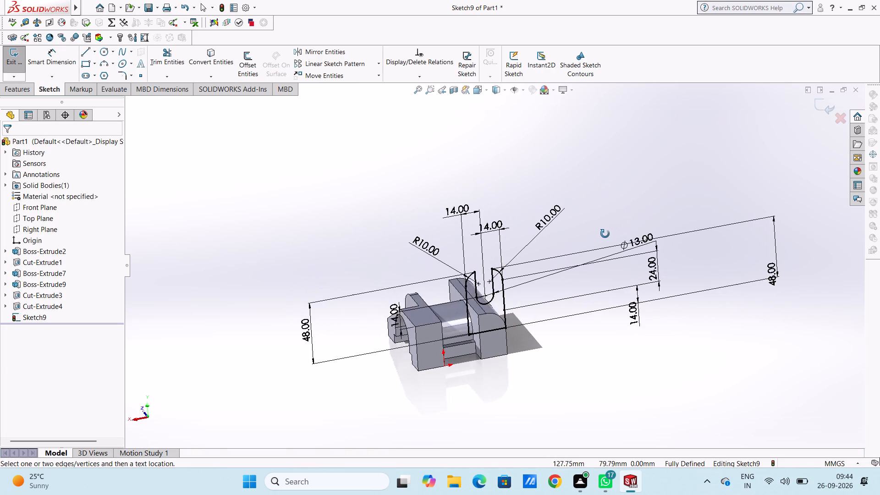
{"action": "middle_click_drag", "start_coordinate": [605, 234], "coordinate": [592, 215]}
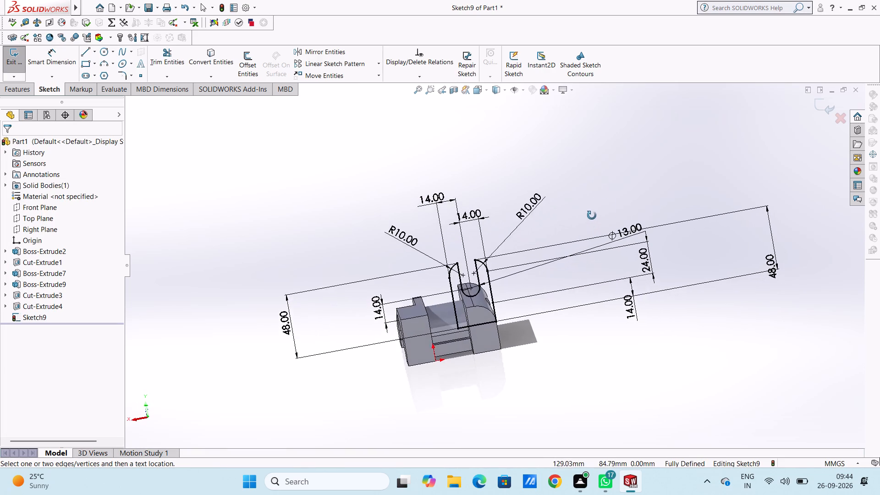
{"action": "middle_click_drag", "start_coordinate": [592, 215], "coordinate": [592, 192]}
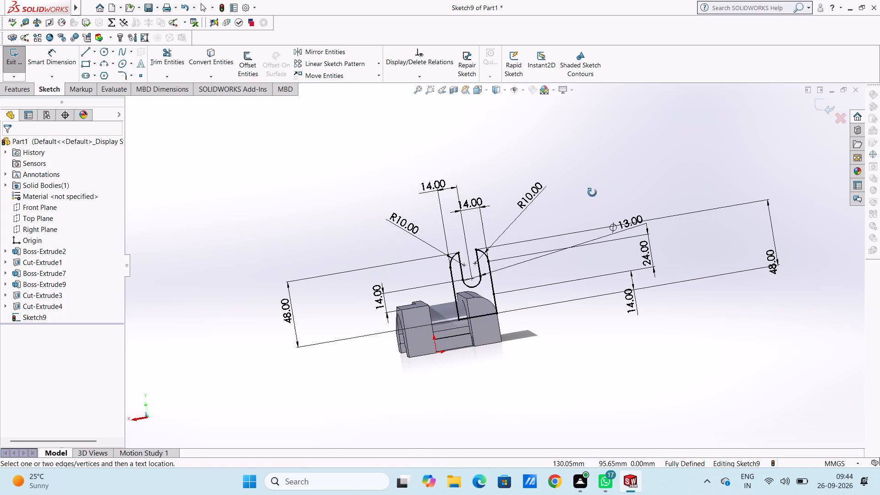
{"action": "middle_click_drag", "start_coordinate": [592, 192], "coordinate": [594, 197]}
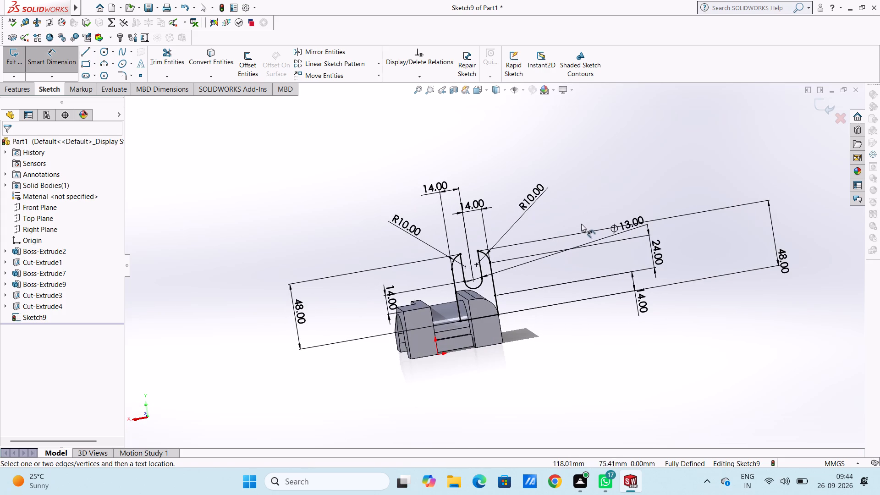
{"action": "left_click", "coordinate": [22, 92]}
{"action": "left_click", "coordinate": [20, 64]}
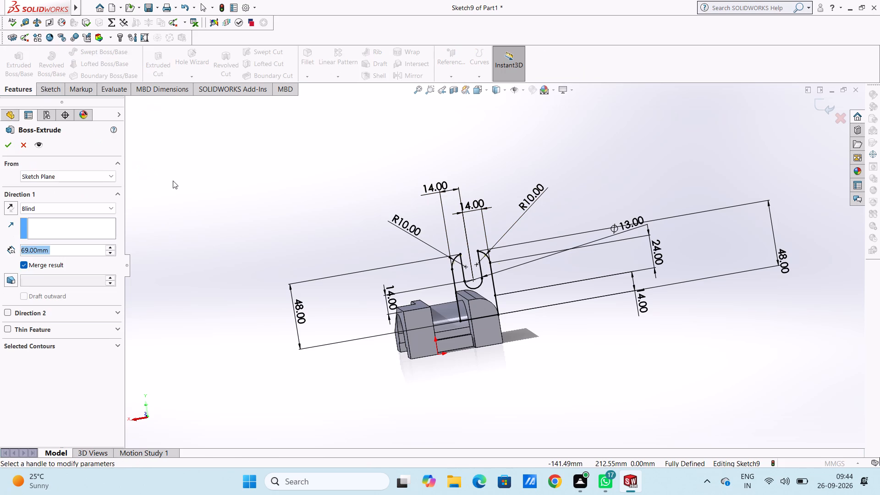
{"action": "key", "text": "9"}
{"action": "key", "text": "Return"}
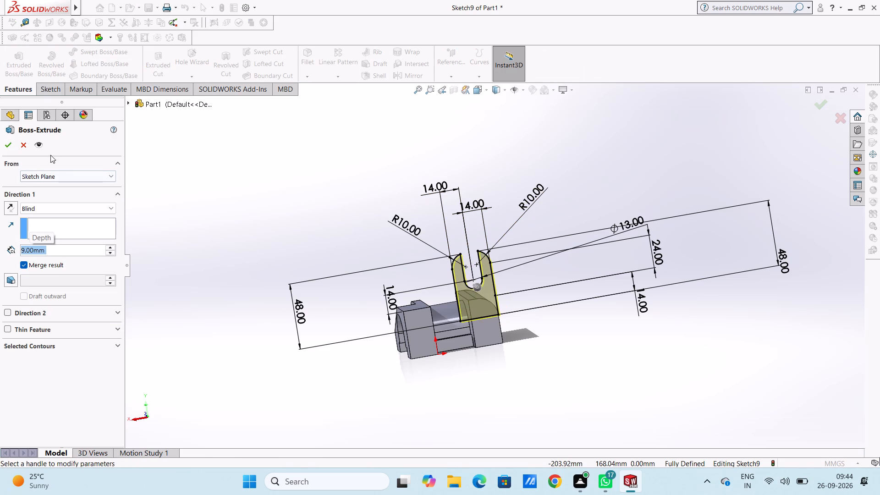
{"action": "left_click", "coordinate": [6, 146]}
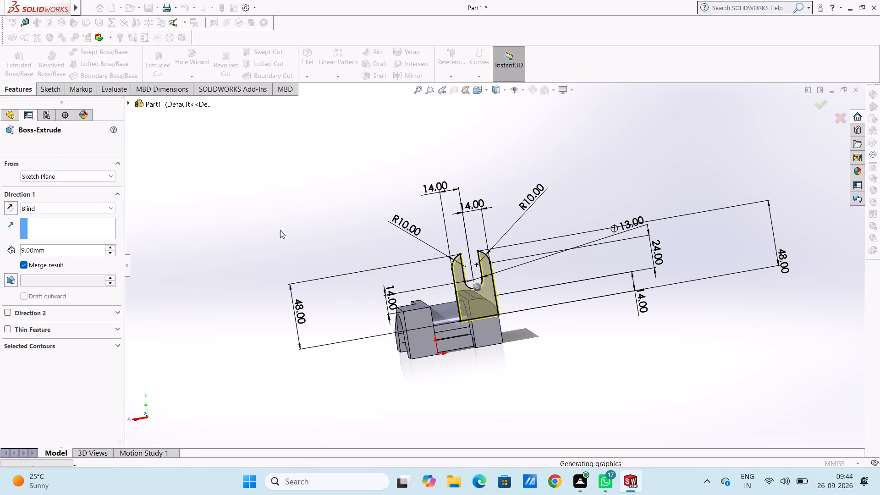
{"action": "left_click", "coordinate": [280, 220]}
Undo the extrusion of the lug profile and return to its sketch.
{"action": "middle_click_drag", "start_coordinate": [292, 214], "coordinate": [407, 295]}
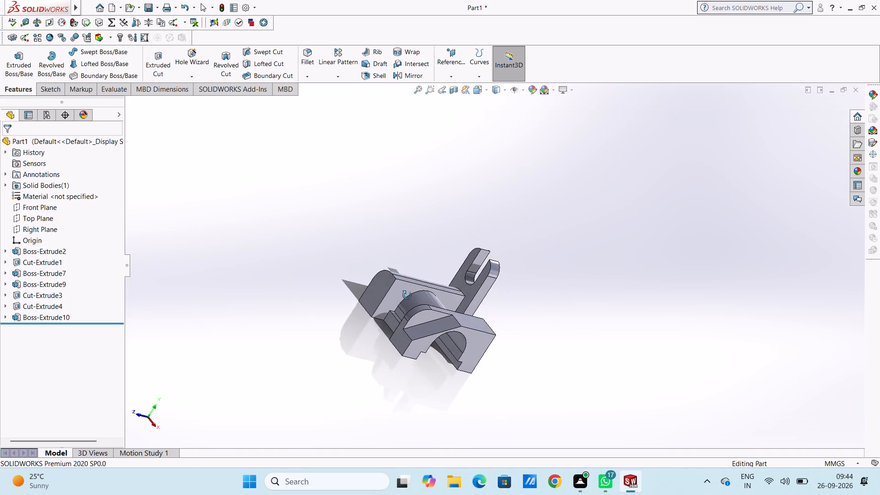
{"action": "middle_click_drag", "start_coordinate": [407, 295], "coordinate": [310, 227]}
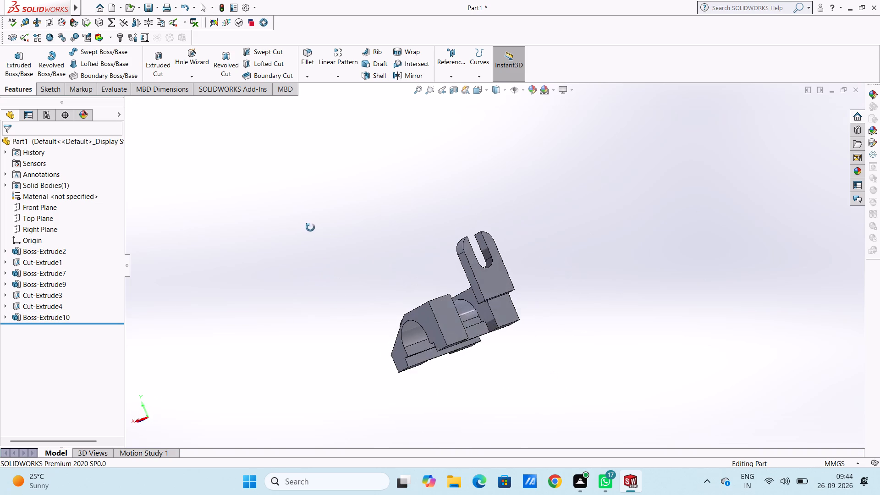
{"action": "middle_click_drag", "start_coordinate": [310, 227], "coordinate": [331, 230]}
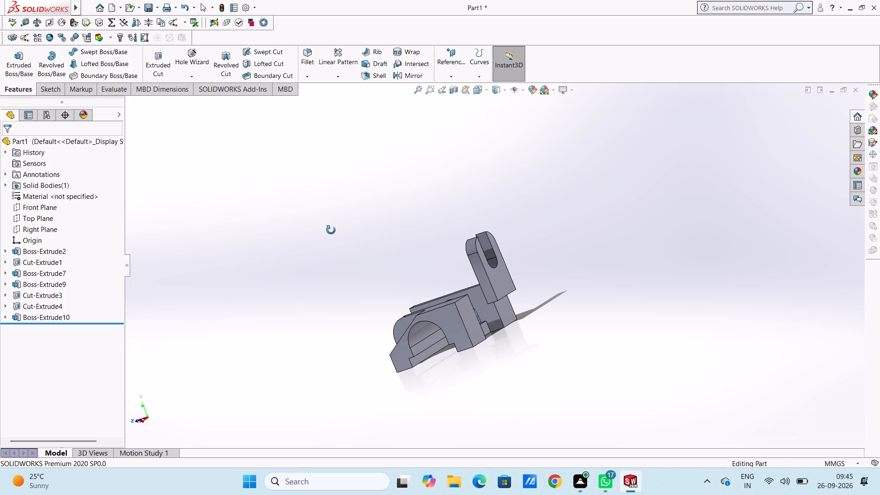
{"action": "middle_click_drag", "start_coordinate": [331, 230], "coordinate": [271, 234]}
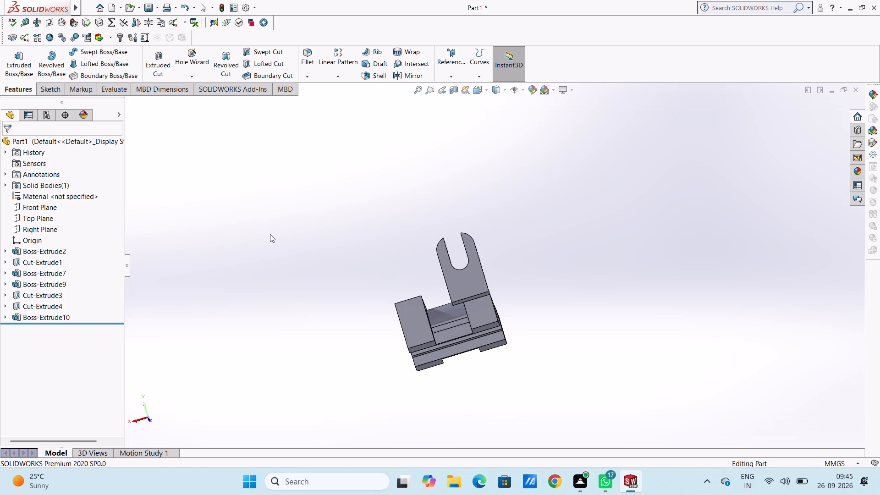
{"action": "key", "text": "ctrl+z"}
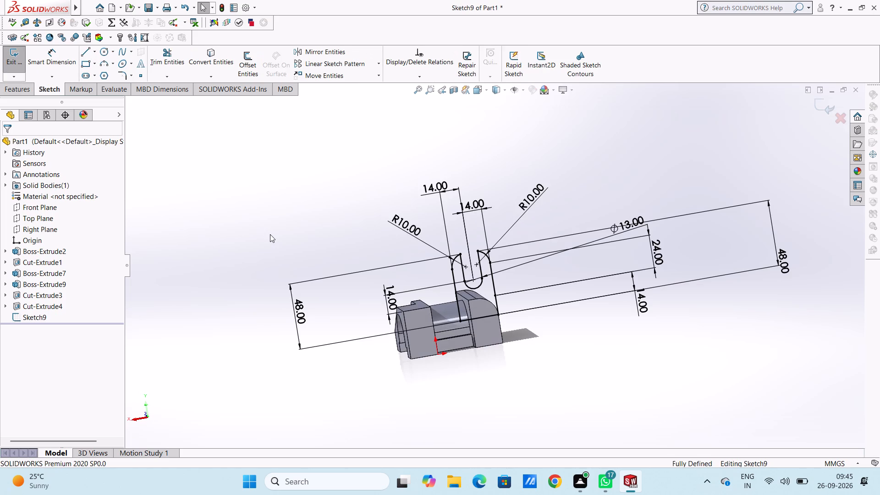
Extend the lug profile to the block's base with connected lines: 21 mm down, about 28 mm across, and 21 mm back up.
{"action": "key", "text": "ctrl+3"}
{"action": "key", "text": "ctrl+2"}
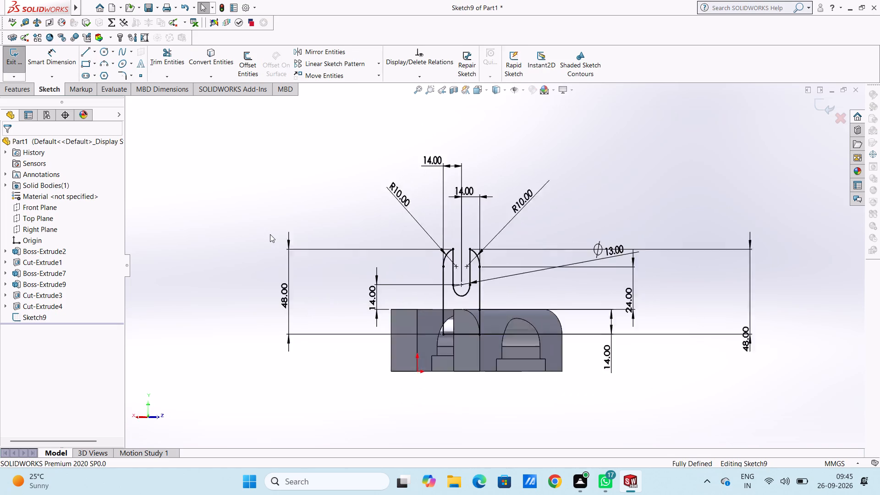
{"action": "scroll", "coordinate": [467, 338], "scroll_direction": "down", "scroll_amount": 4}
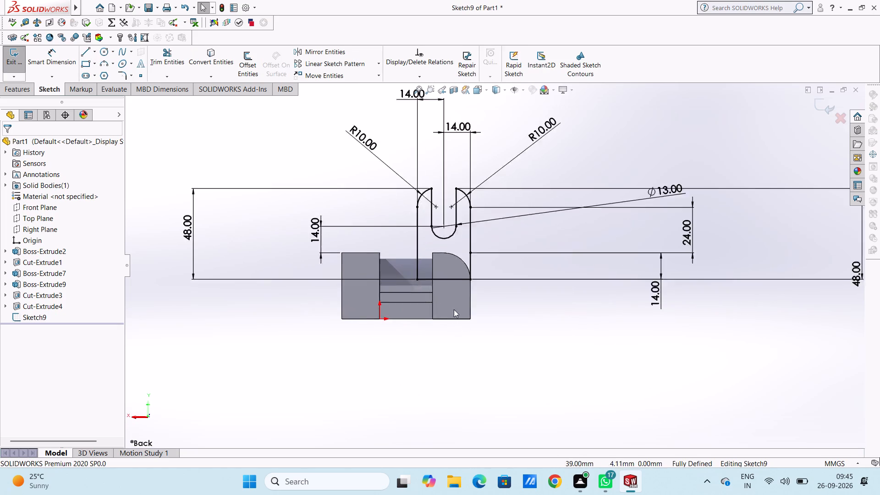
{"action": "scroll", "coordinate": [454, 309], "scroll_direction": "down", "scroll_amount": 2}
{"action": "scroll", "coordinate": [468, 256], "scroll_direction": "down", "scroll_amount": 2}
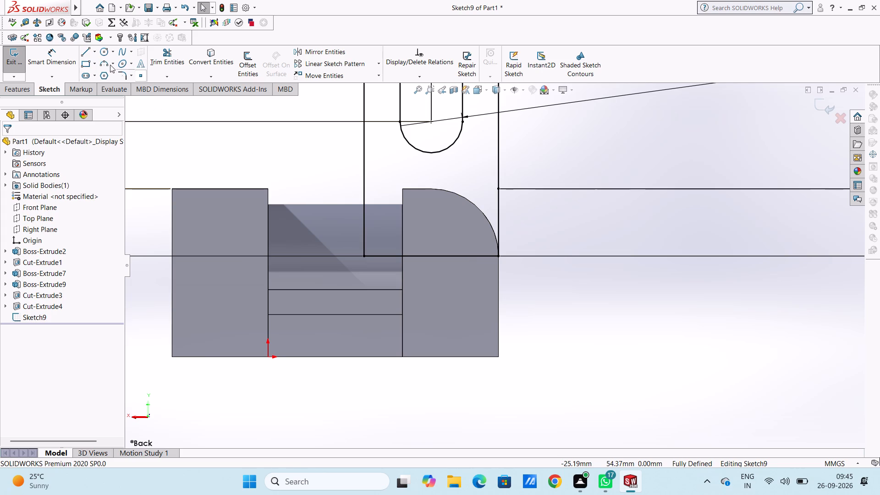
{"action": "left_click", "coordinate": [83, 49]}
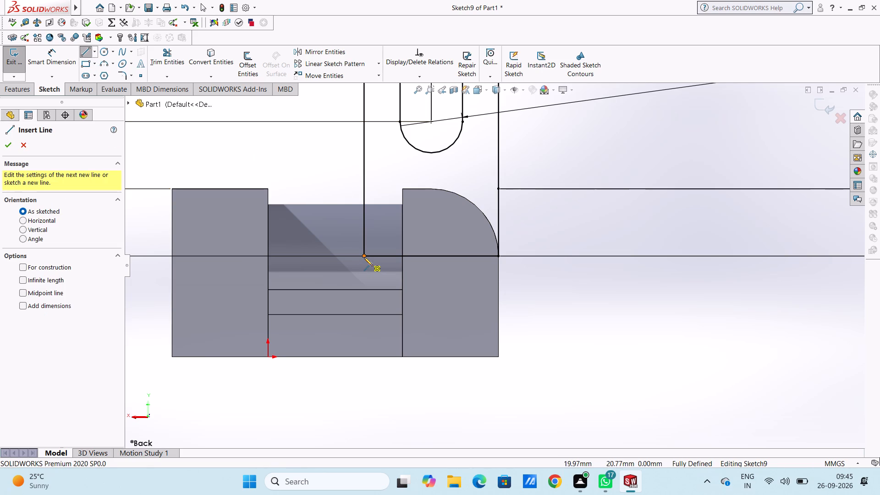
{"action": "left_click", "coordinate": [364, 257]}
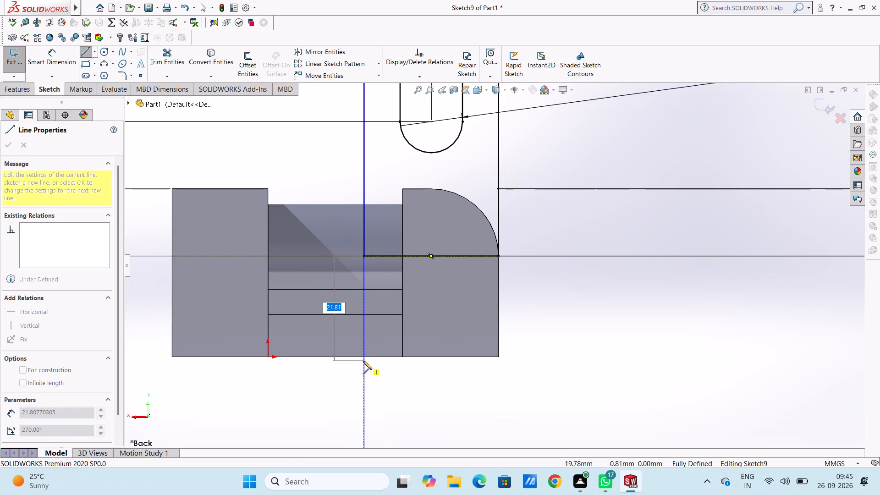
{"action": "left_click", "coordinate": [364, 357]}
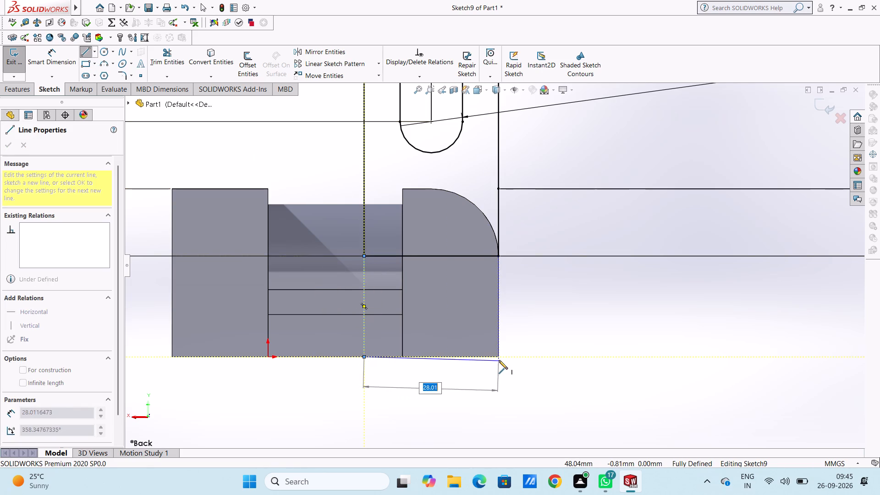
{"action": "left_click", "coordinate": [499, 357]}
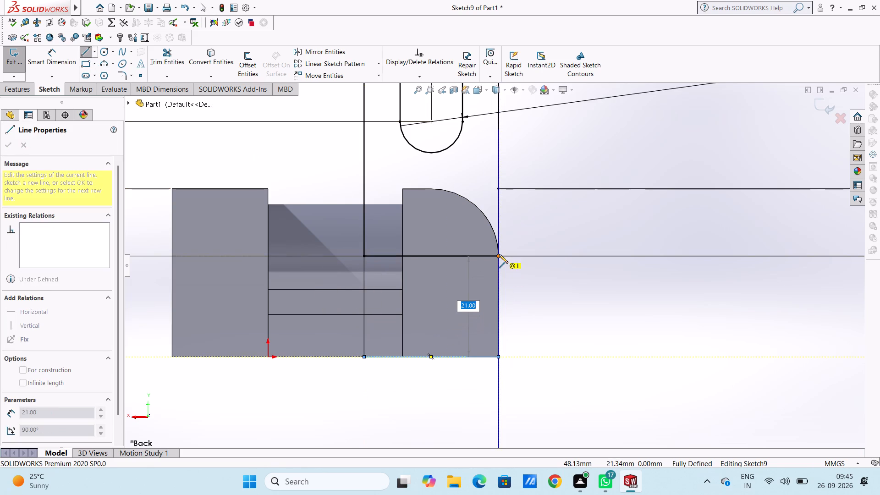
{"action": "left_click", "coordinate": [499, 254]}
{"action": "key", "text": "Escape"}
{"action": "key", "text": "Escape"}
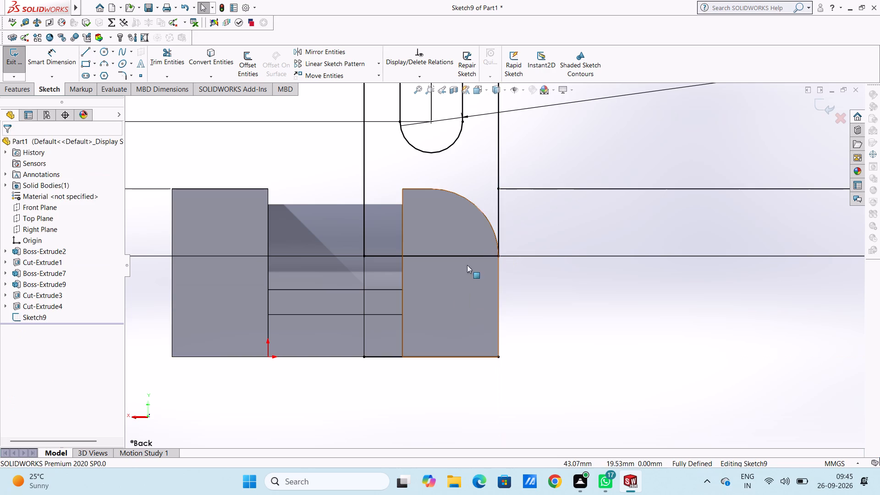
Trim away the lug profile's former bottom line so the outline runs down to the block's base.
{"action": "left_click", "coordinate": [164, 63]}
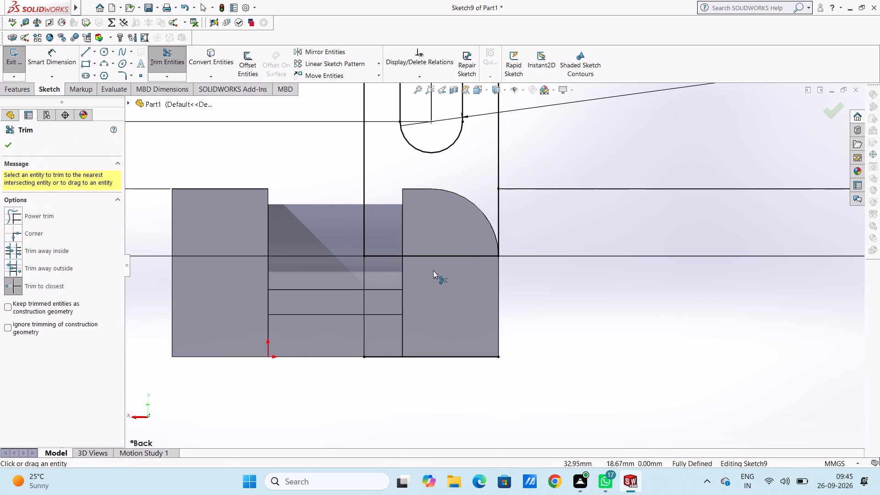
{"action": "left_click", "coordinate": [441, 254]}
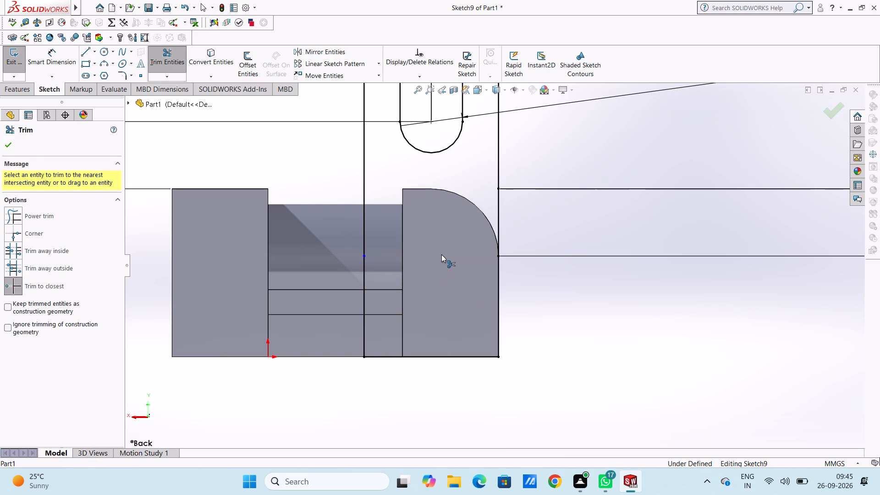
{"action": "key", "text": "Escape"}
{"action": "key", "text": "Escape"}
{"action": "scroll", "coordinate": [441, 254], "scroll_direction": "down", "scroll_amount": 1}
{"action": "scroll", "coordinate": [441, 254], "scroll_direction": "up", "scroll_amount": 8}
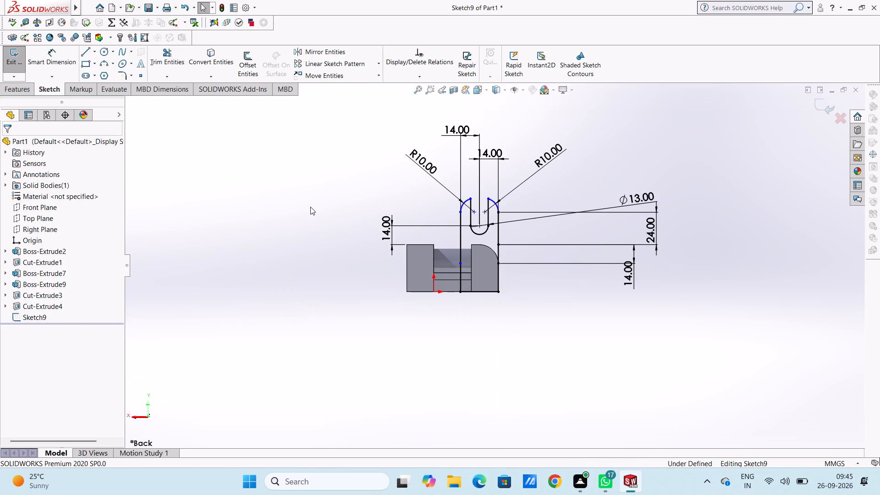
Extrude the extended lug profile as a 9 mm blind boss merged with the body.
{"action": "middle_click_drag", "start_coordinate": [309, 208], "coordinate": [419, 290]}
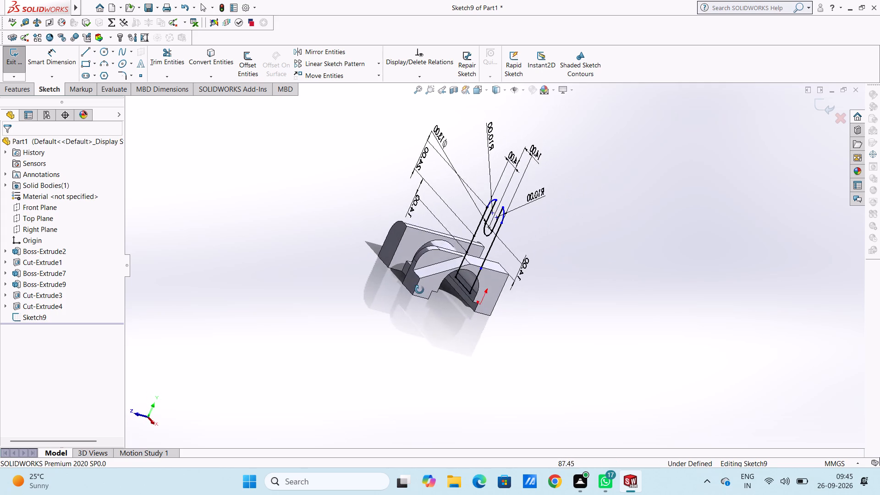
{"action": "middle_click_drag", "start_coordinate": [419, 290], "coordinate": [408, 297]}
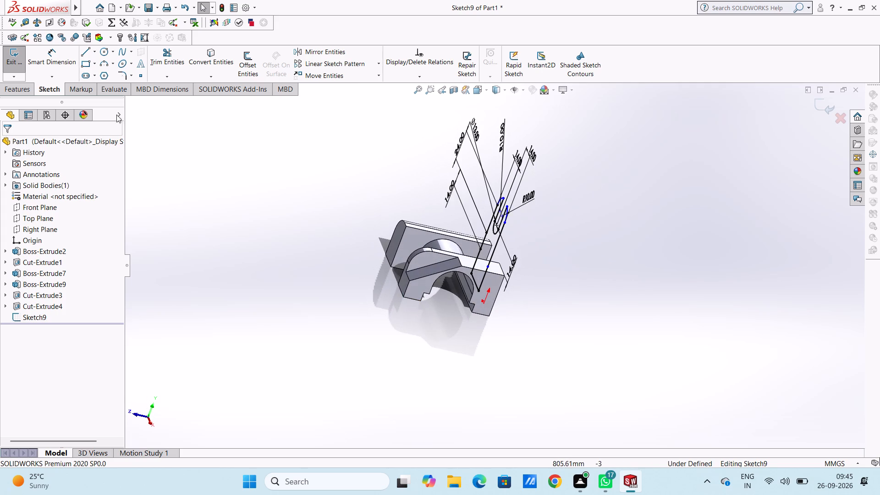
{"action": "left_click", "coordinate": [18, 93]}
{"action": "left_click", "coordinate": [25, 61]}
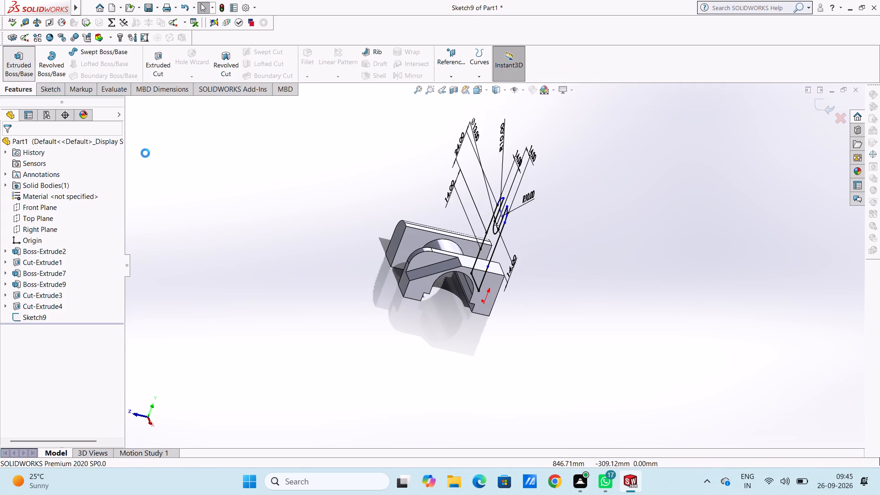
{"action": "left_click", "coordinate": [8, 148]}
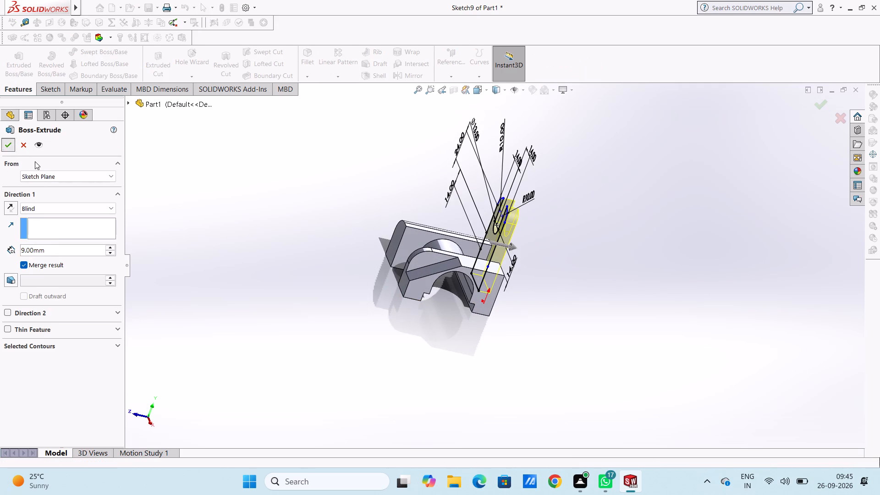
{"action": "left_click", "coordinate": [226, 198]}
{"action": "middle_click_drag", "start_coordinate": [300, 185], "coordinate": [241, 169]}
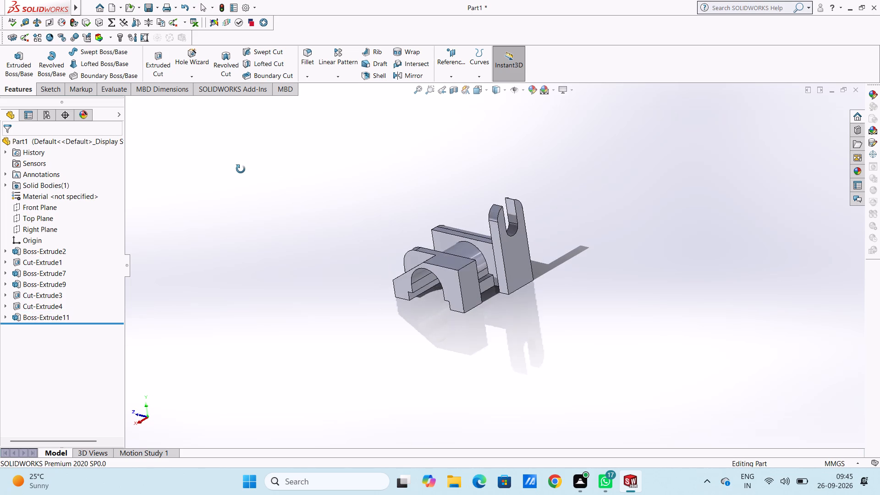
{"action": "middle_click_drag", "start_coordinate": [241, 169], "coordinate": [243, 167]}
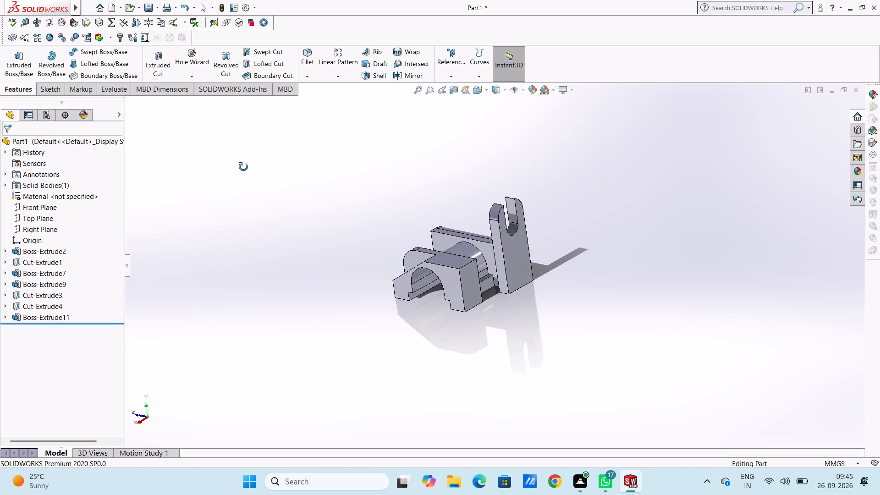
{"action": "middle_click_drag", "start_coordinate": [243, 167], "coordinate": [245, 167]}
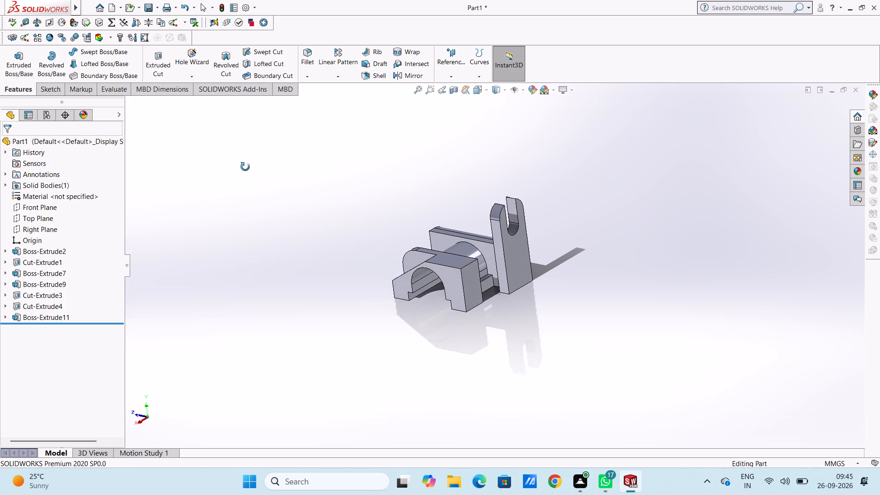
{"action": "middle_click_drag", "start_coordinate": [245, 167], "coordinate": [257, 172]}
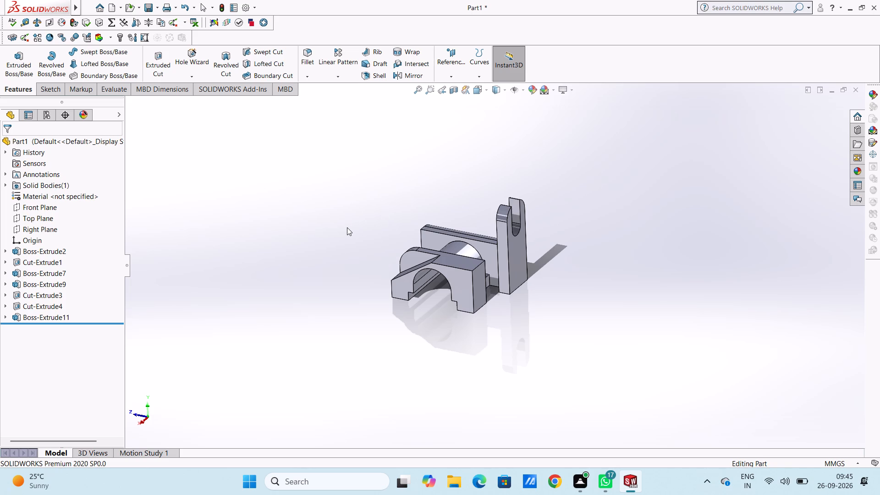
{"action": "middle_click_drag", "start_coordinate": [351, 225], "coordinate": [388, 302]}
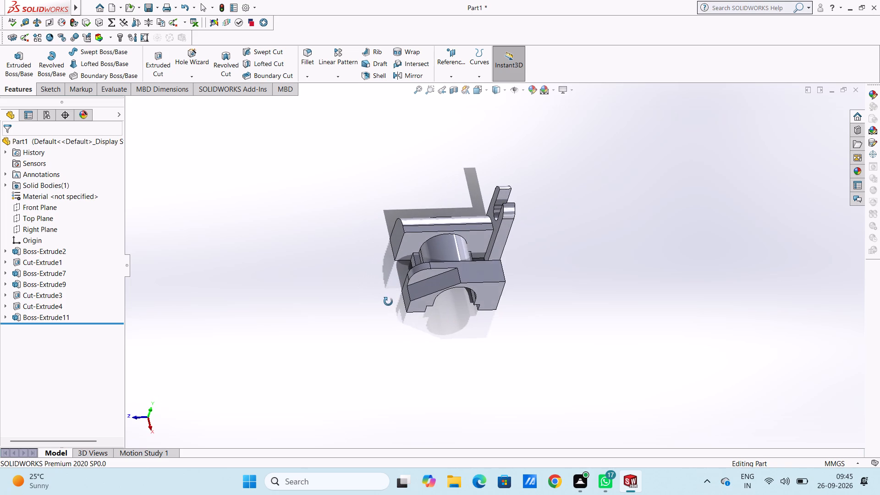
Start a sketch on the rounded end block's flat top face and draw a 28 mm line across the gap along the lug side.
{"action": "middle_click_drag", "start_coordinate": [388, 302], "coordinate": [387, 309]}
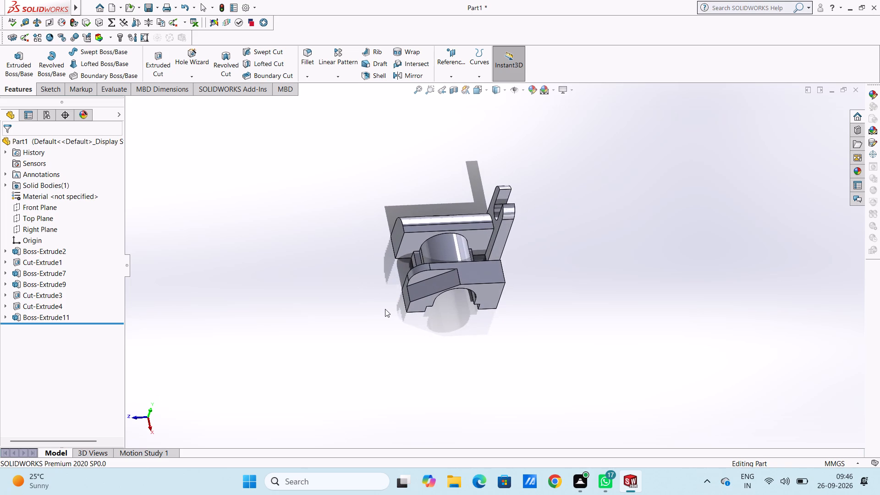
{"action": "key", "text": "ctrl+5"}
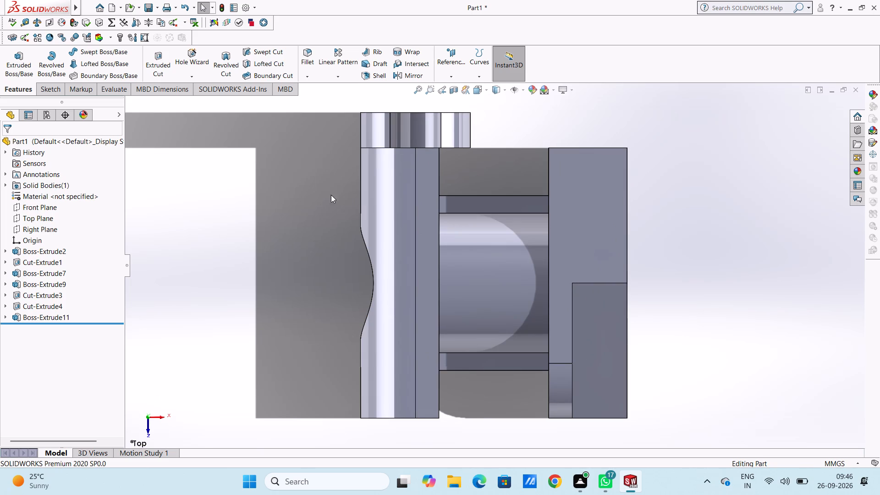
{"action": "left_click", "coordinate": [429, 236]}
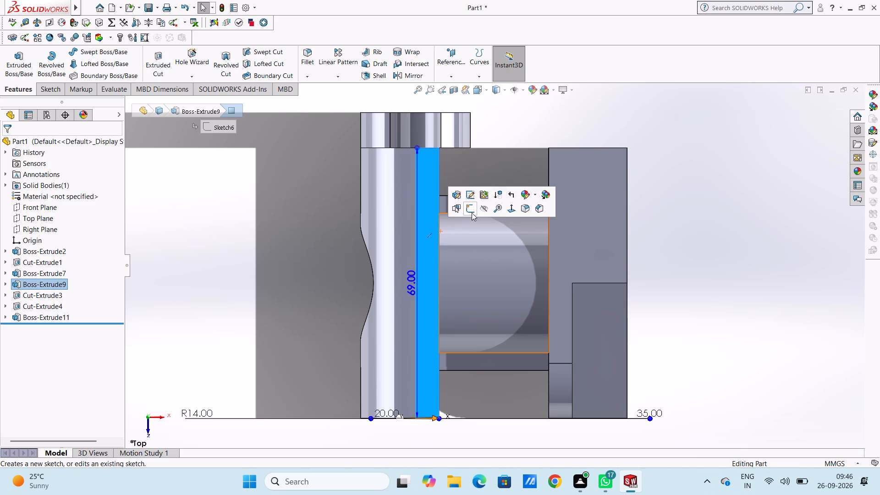
{"action": "left_click", "coordinate": [472, 211]}
{"action": "left_click", "coordinate": [278, 218]}
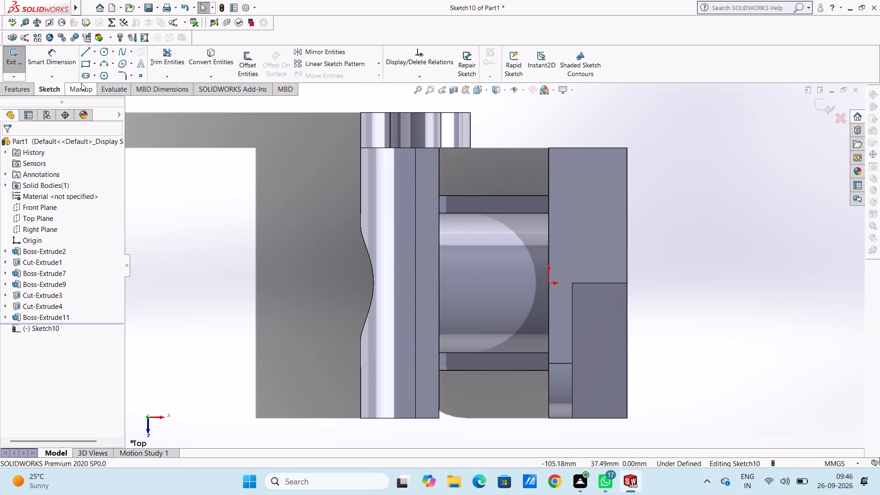
{"action": "left_click", "coordinate": [85, 54]}
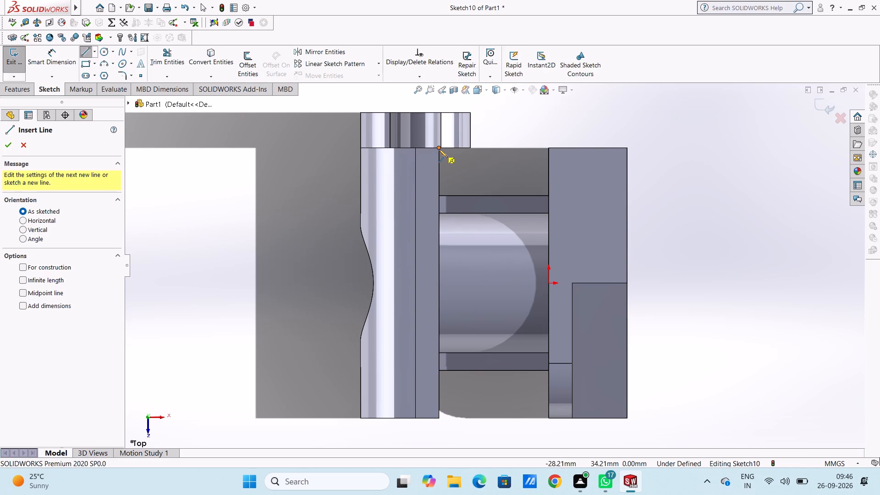
{"action": "left_click", "coordinate": [439, 148]}
{"action": "left_click", "coordinate": [549, 149]}
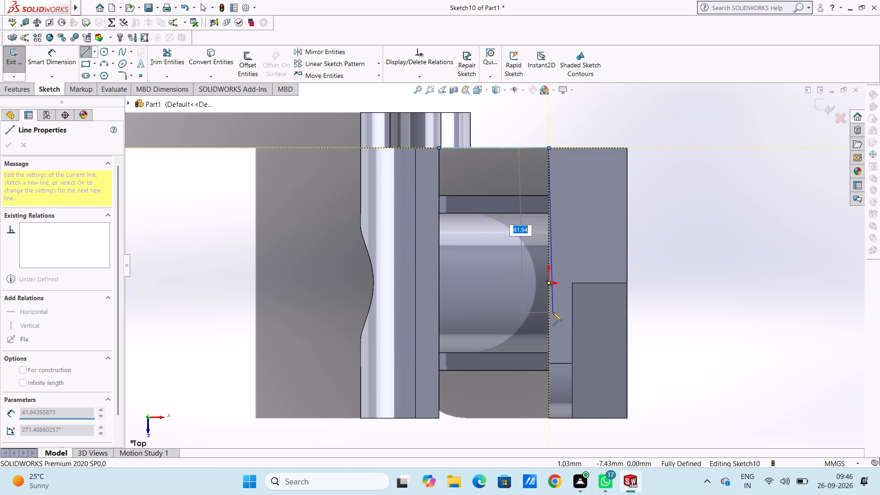
{"action": "key", "text": "Escape"}
{"action": "key", "text": "Escape"}
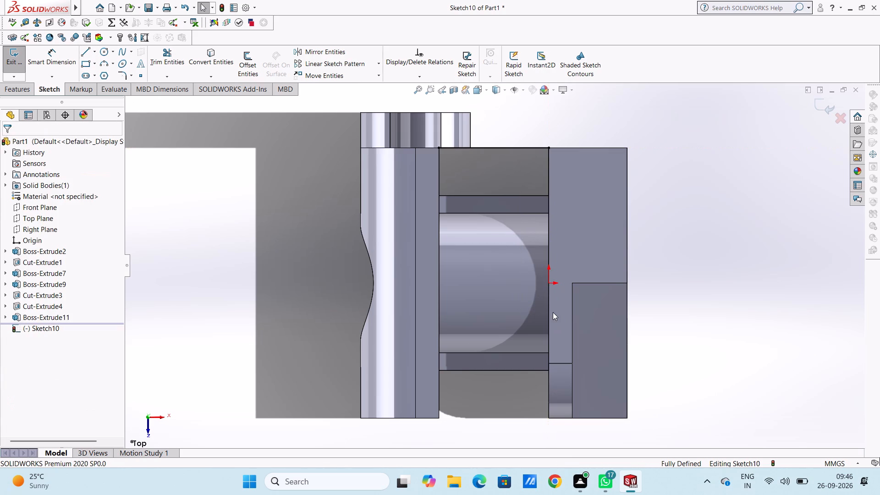
Draw a 28 mm reference line along the end block's gap-side edge, starting at the corner farthest from the lug.
{"action": "scroll", "coordinate": [553, 312], "scroll_direction": "up", "scroll_amount": 3}
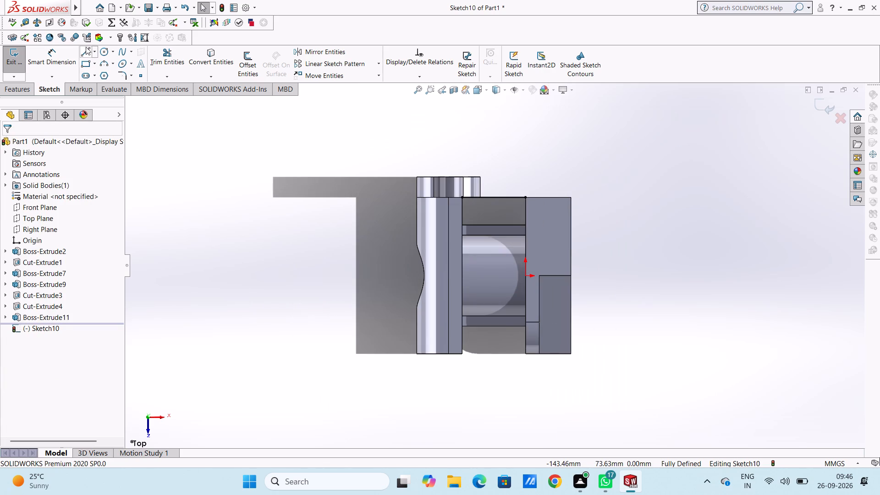
{"action": "left_click", "coordinate": [86, 48]}
{"action": "scroll", "coordinate": [541, 244], "scroll_direction": "down", "scroll_amount": 3}
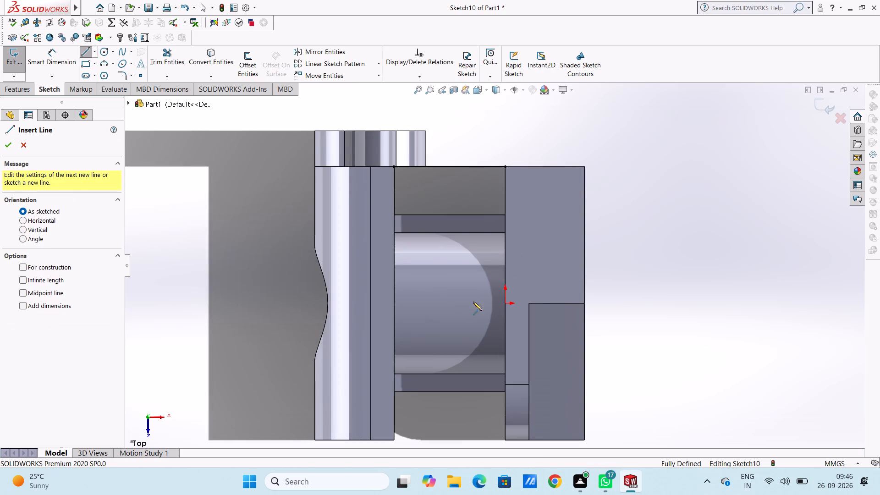
{"action": "scroll", "coordinate": [467, 313], "scroll_direction": "up", "scroll_amount": 3}
{"action": "left_click", "coordinate": [437, 367]}
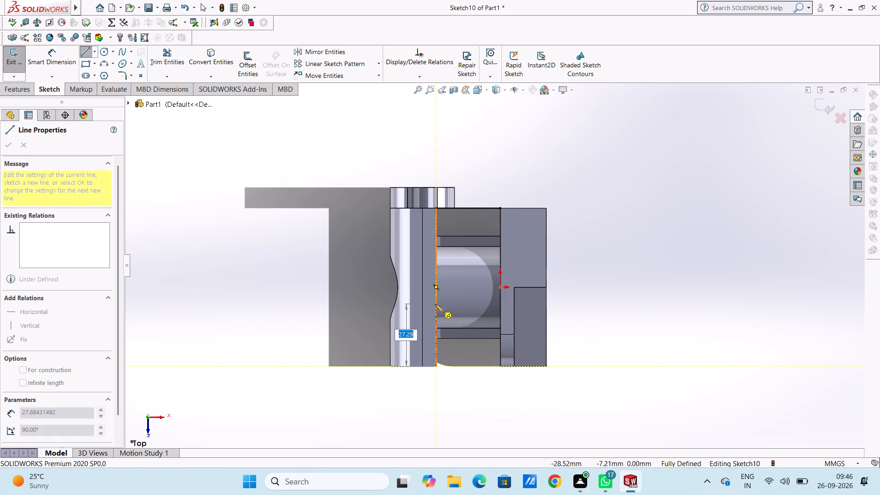
{"action": "type", "text": "28"}
{"action": "key", "text": "Return"}
{"action": "key", "text": "Escape"}
{"action": "key", "text": "Escape"}
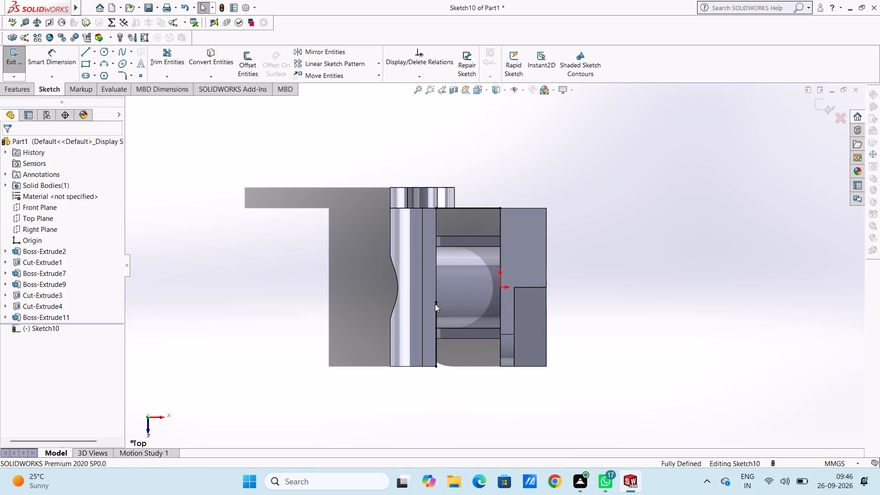
Draw a 28 by 41 mm corner rectangle across the gap, from the lug-side corner to the level of the reference line's end.
{"action": "left_click", "coordinate": [86, 65]}
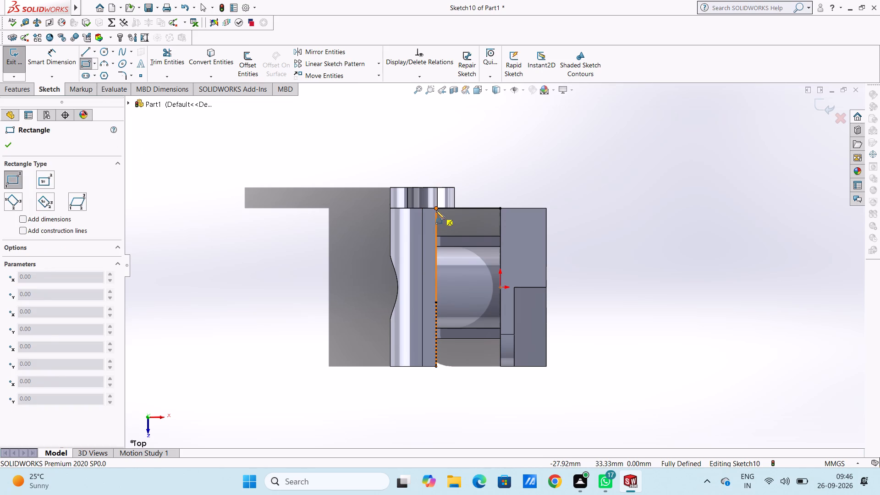
{"action": "left_click", "coordinate": [436, 210]}
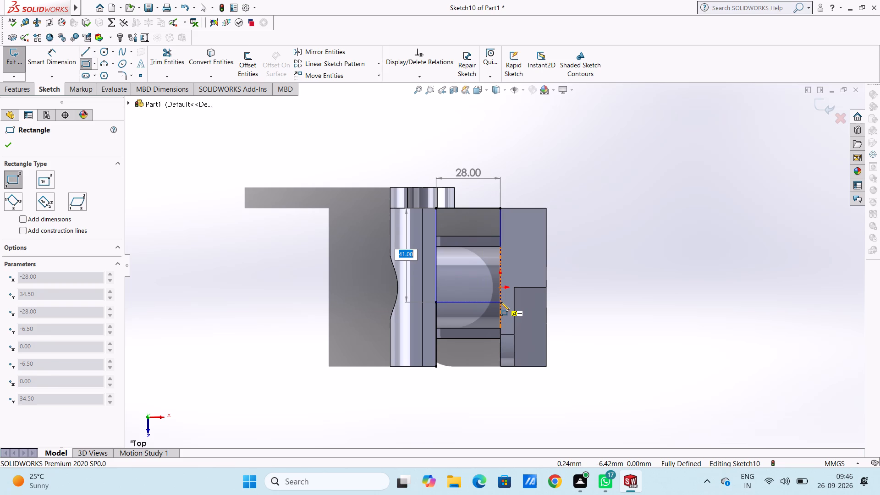
{"action": "left_click", "coordinate": [501, 302]}
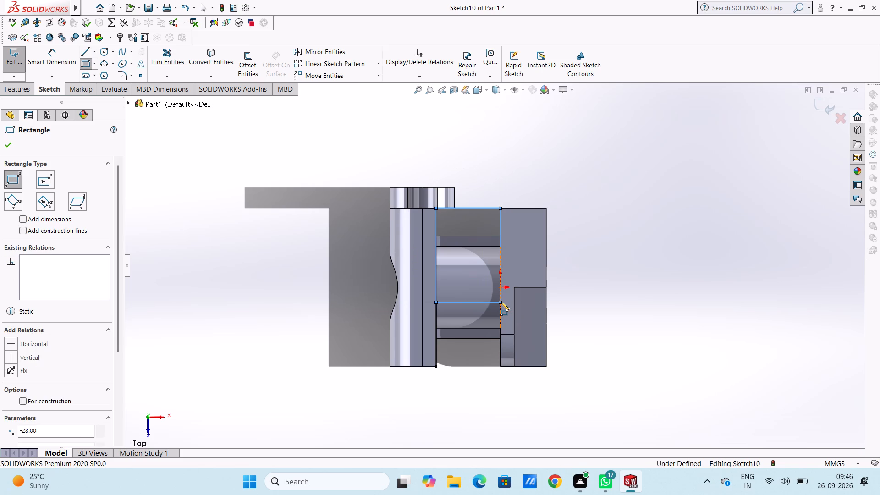
{"action": "key", "text": "Escape"}
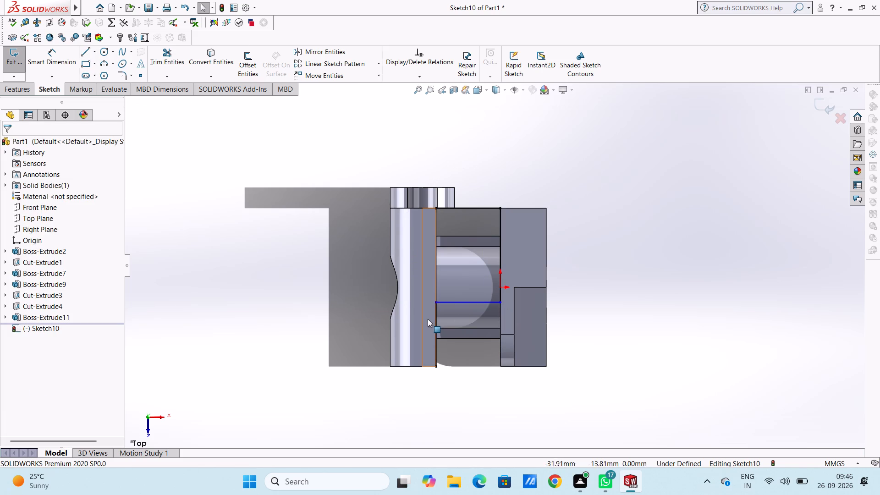
Delete the 28 mm reference line along the end block's edge.
{"action": "left_click", "coordinate": [436, 322]}
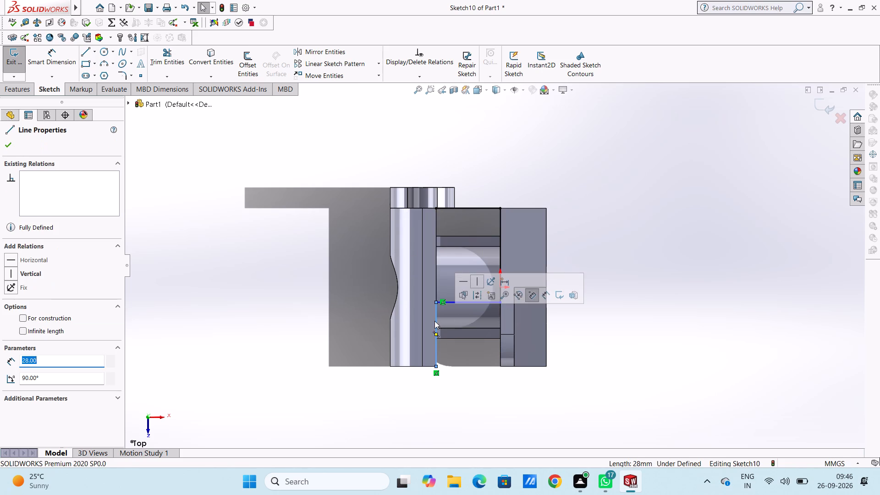
{"action": "key", "text": "Delete"}
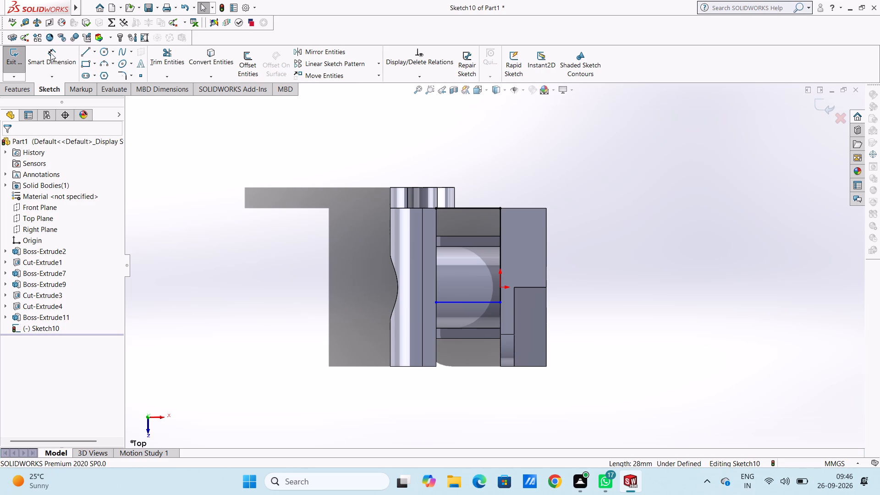
Dimension the rectangle's long side beside the arched block at 41 mm.
{"action": "left_click", "coordinate": [49, 60]}
{"action": "left_click", "coordinate": [501, 248]}
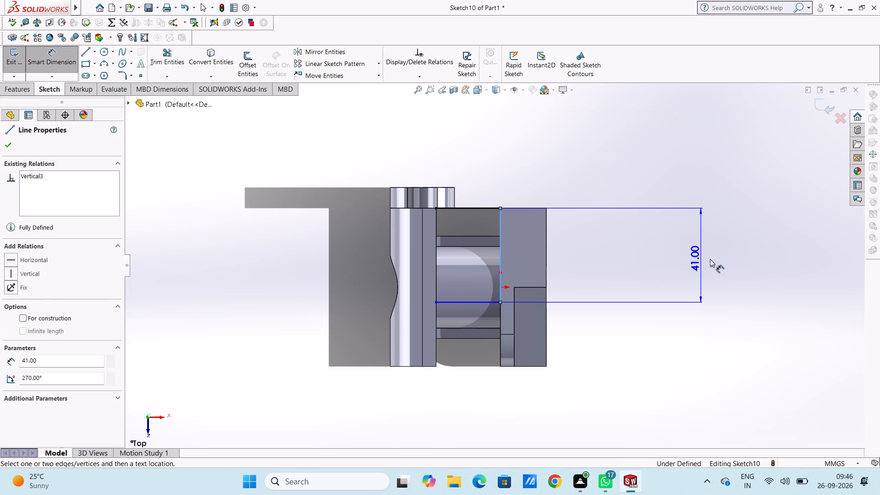
{"action": "left_click", "coordinate": [710, 259]}
{"action": "left_click", "coordinate": [670, 242]}
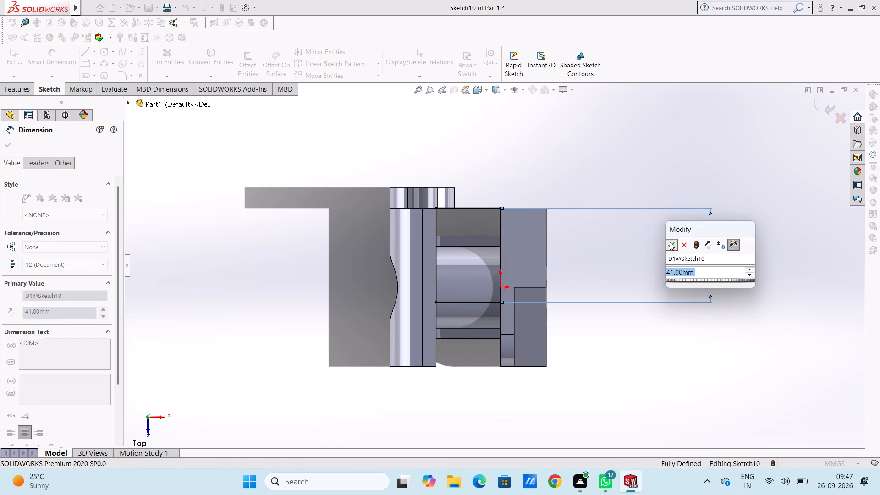
{"action": "left_click", "coordinate": [667, 172]}
Extrude the rectangle region as a 35 mm blind boss merged with the body, reversed downward toward the base.
{"action": "middle_click_drag", "start_coordinate": [698, 188], "coordinate": [651, 171]}
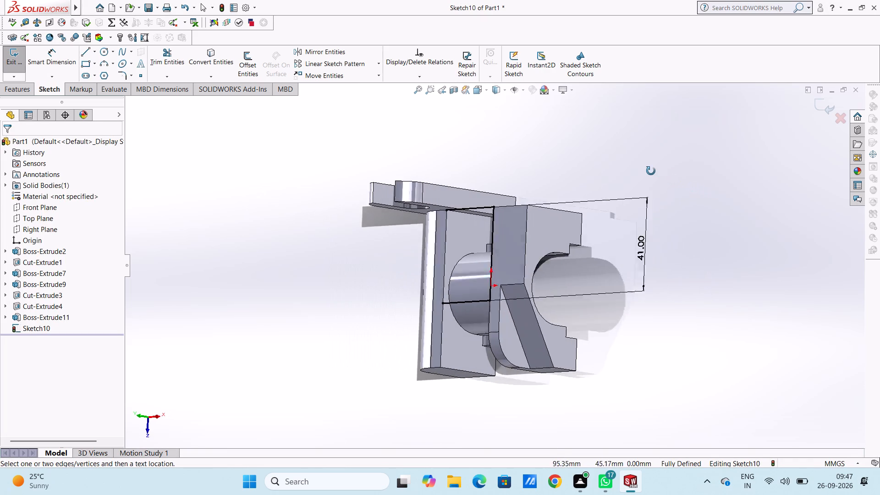
{"action": "middle_click_drag", "start_coordinate": [651, 171], "coordinate": [638, 169]}
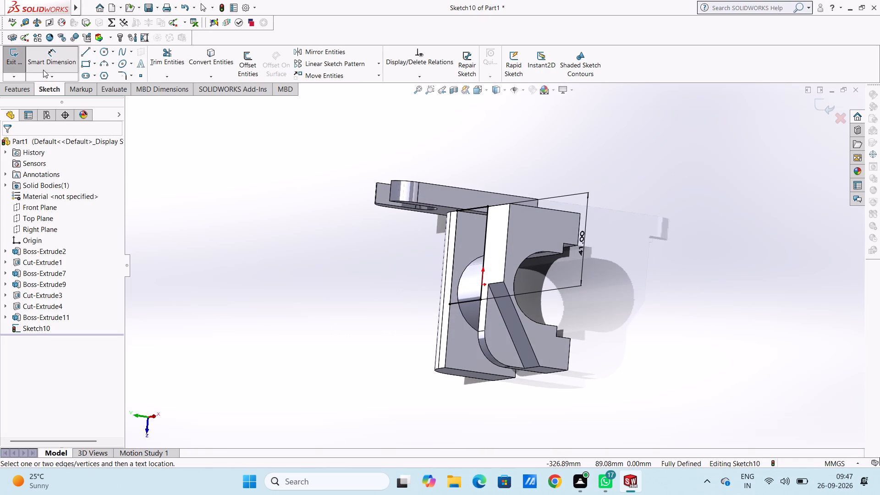
{"action": "left_click", "coordinate": [21, 94]}
{"action": "left_click", "coordinate": [15, 61]}
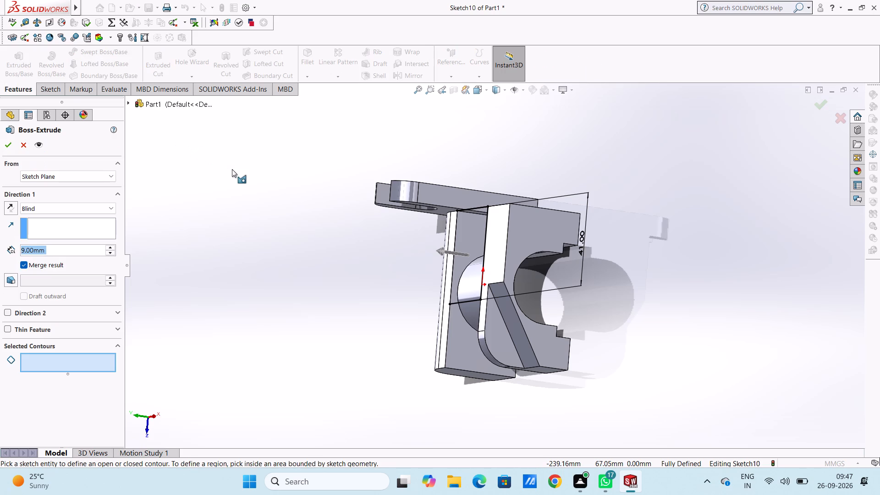
{"action": "left_click", "coordinate": [8, 203]}
{"action": "left_click", "coordinate": [475, 220]}
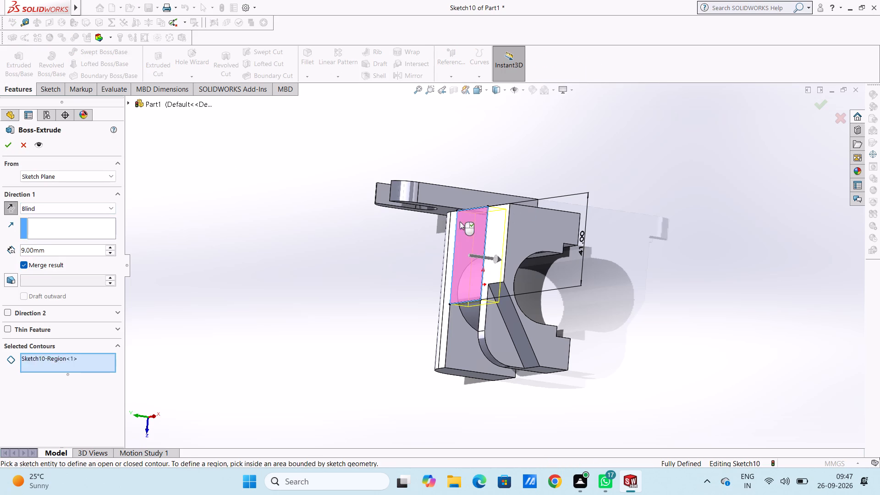
{"action": "double_click", "coordinate": [85, 250]}
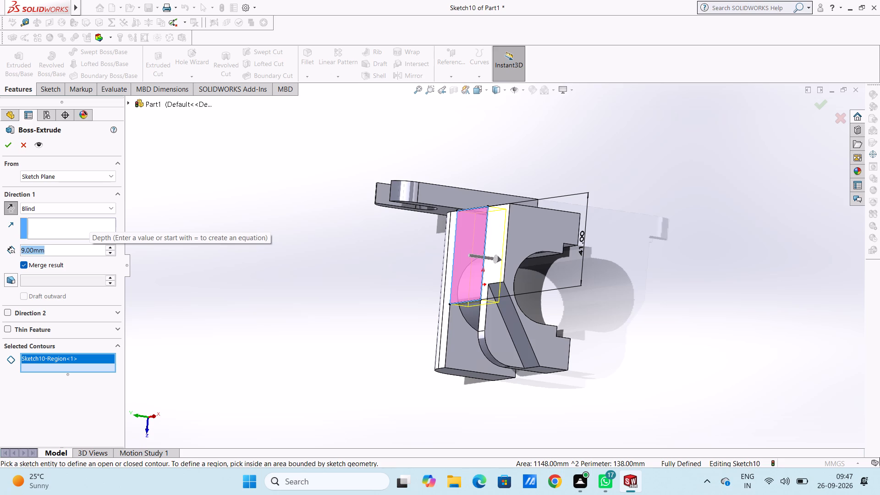
{"action": "type", "text": "35"}
{"action": "key", "text": "Return"}
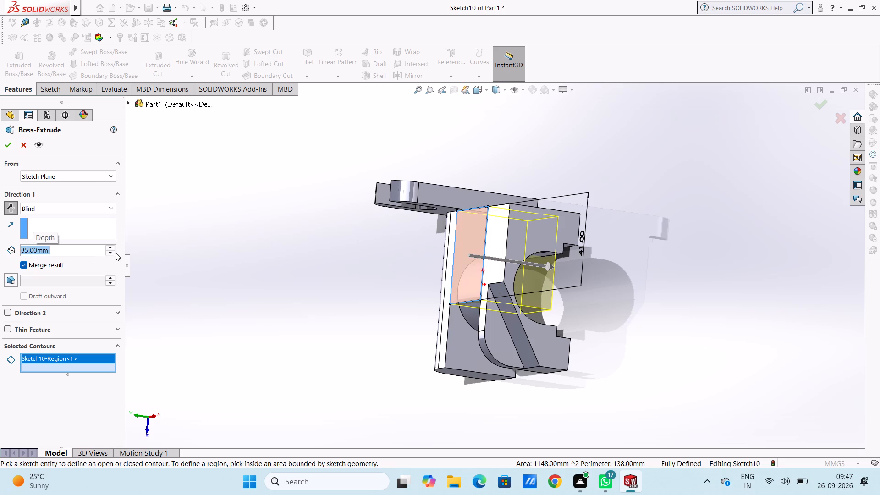
{"action": "middle_click_drag", "start_coordinate": [264, 236], "coordinate": [236, 238]}
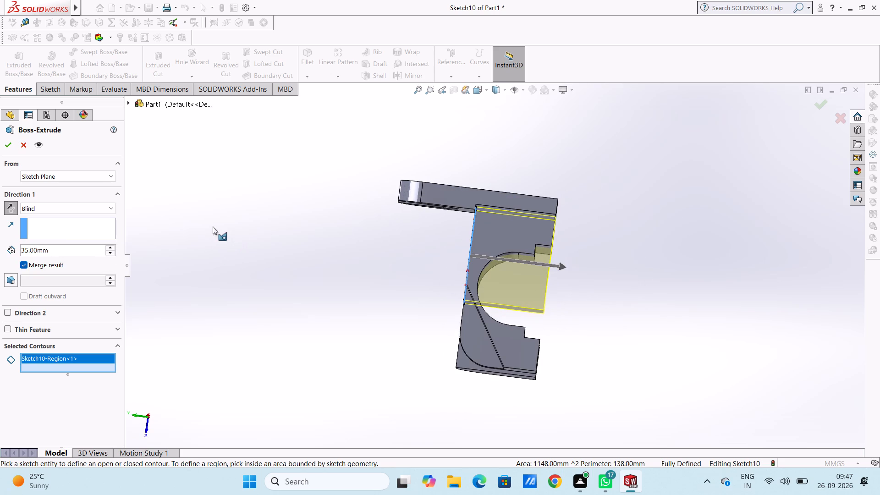
{"action": "left_click", "coordinate": [11, 144]}
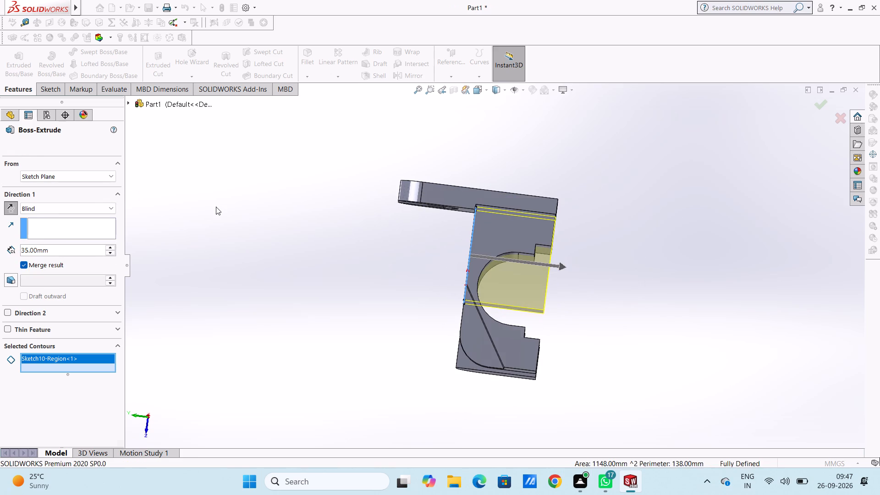
{"action": "left_click", "coordinate": [216, 207]}
Examine the new bridging block between the arched block and rounded end block from several angles and from the right side.
{"action": "middle_click_drag", "start_coordinate": [226, 194], "coordinate": [327, 181]}
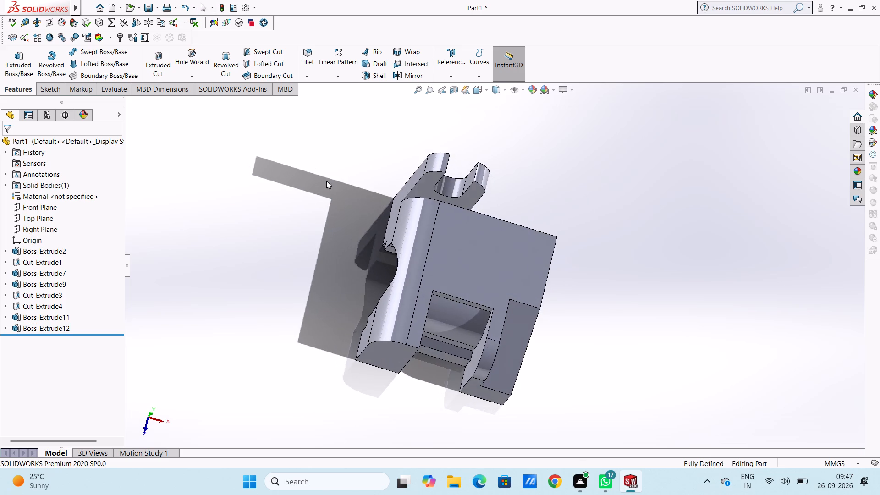
{"action": "middle_click_drag", "start_coordinate": [289, 259], "coordinate": [301, 193]}
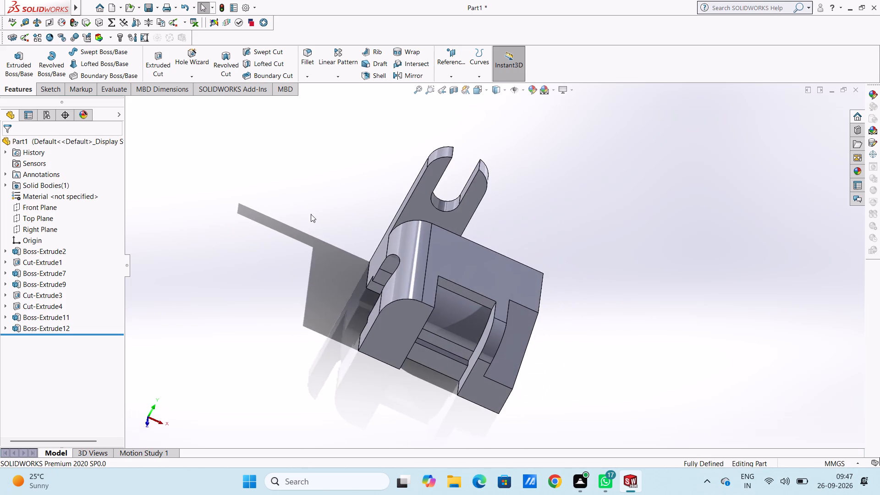
{"action": "middle_click_drag", "start_coordinate": [299, 321], "coordinate": [259, 297]}
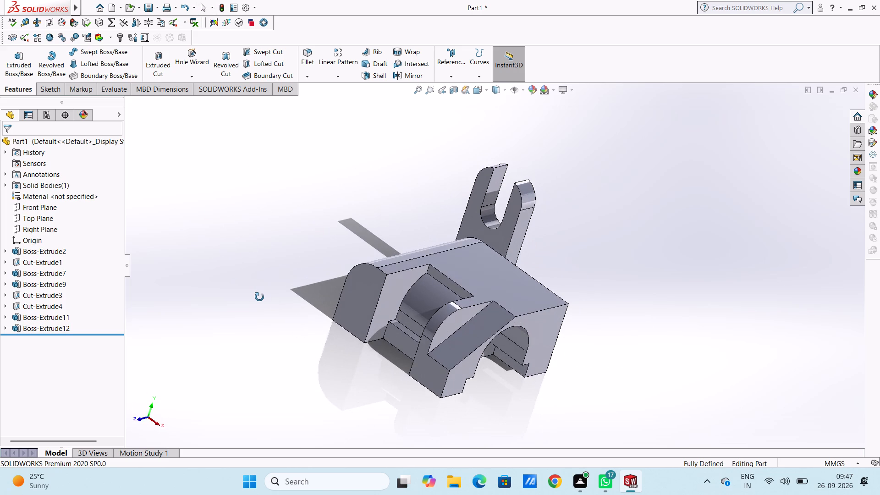
{"action": "middle_click_drag", "start_coordinate": [259, 297], "coordinate": [267, 290]}
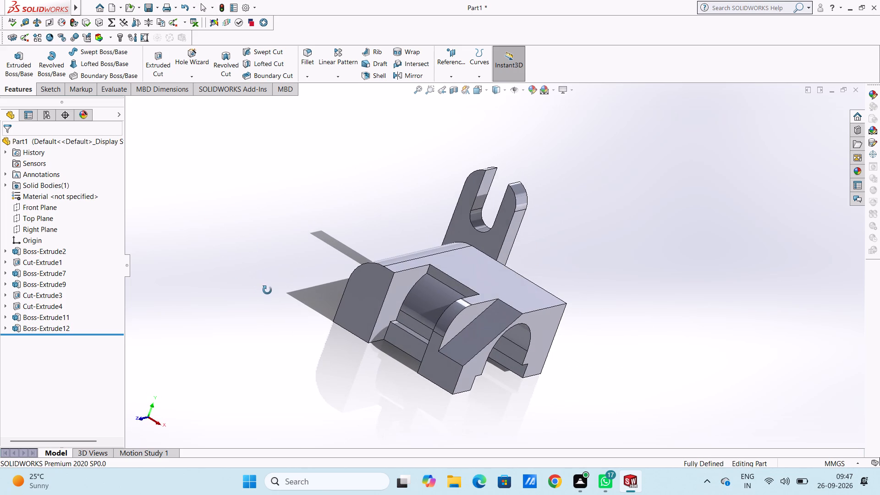
{"action": "middle_click_drag", "start_coordinate": [267, 290], "coordinate": [252, 313]}
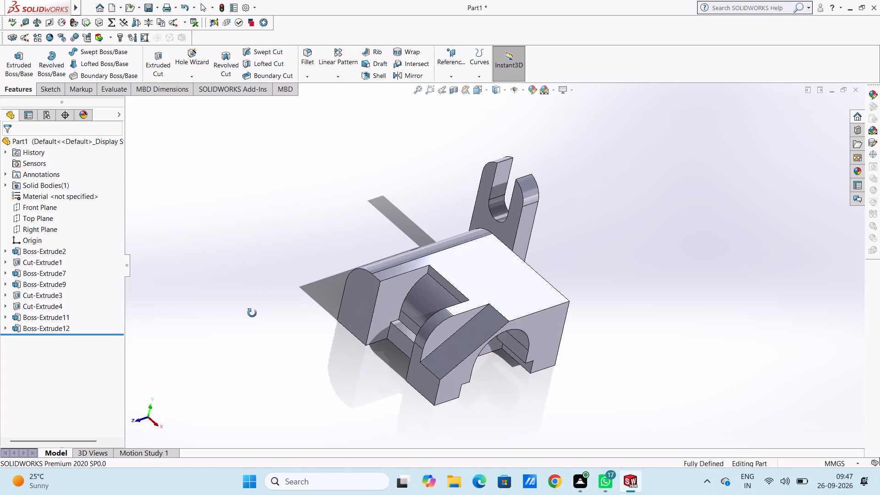
{"action": "middle_click_drag", "start_coordinate": [252, 313], "coordinate": [239, 306]}
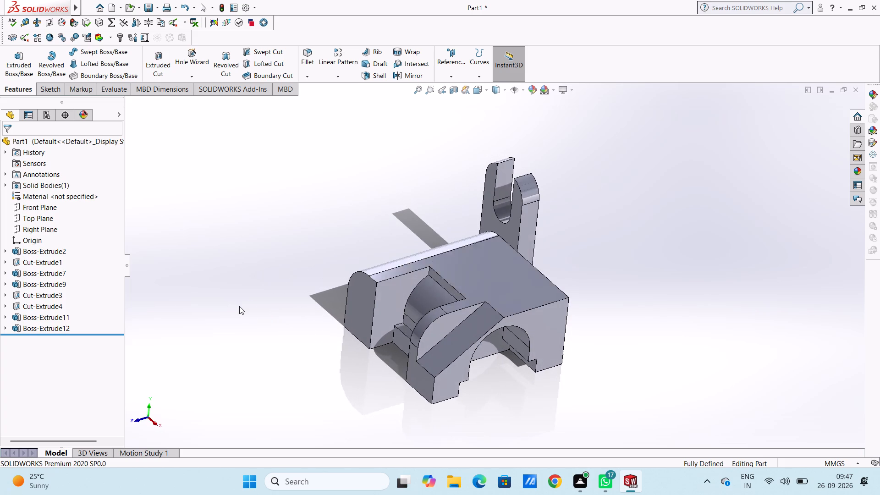
{"action": "middle_click_drag", "start_coordinate": [239, 306], "coordinate": [243, 307]}
{"action": "key", "text": "ctrl+4"}
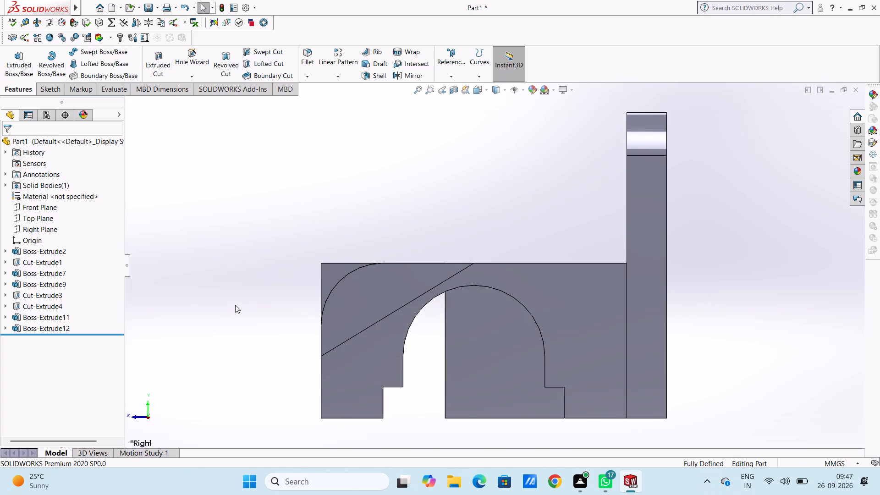
Start a sketch on the arched block's outer end face and trace the arch opening with a 16 mm radius three-point arc.
{"action": "left_click", "coordinate": [535, 301]}
{"action": "left_click", "coordinate": [574, 275]}
{"action": "left_click", "coordinate": [526, 203]}
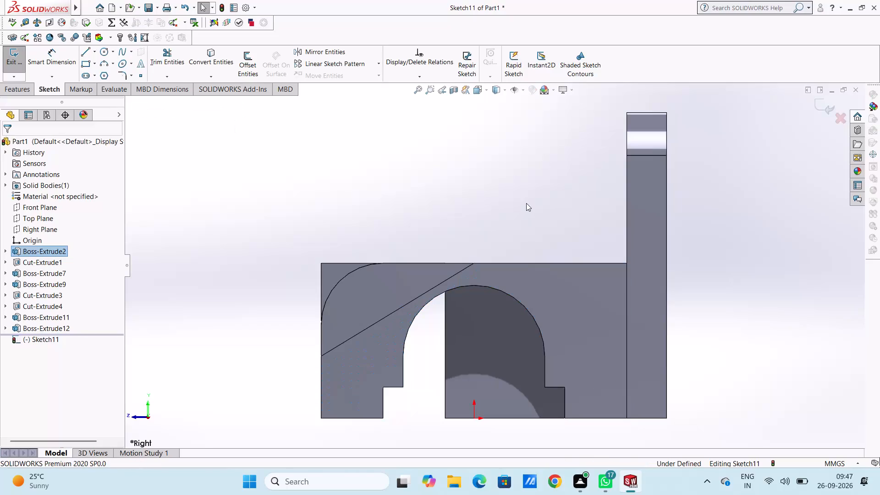
{"action": "left_click", "coordinate": [100, 63]}
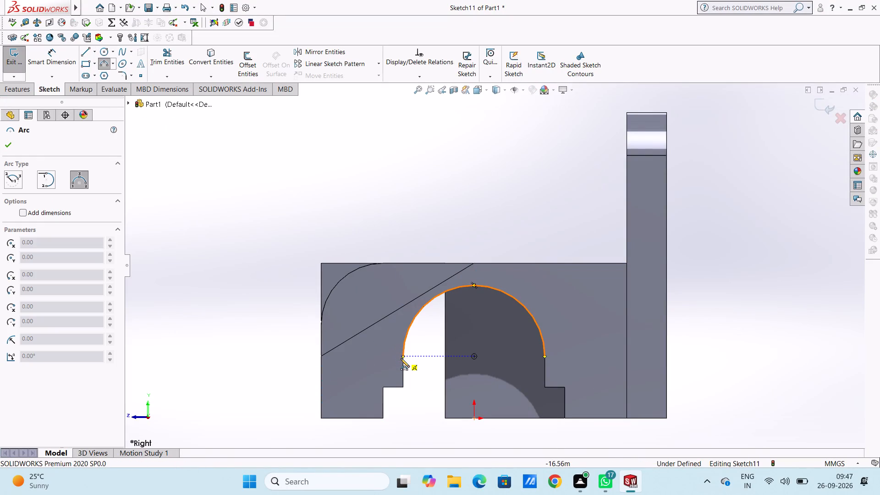
{"action": "left_click", "coordinate": [401, 357]}
{"action": "left_click", "coordinate": [546, 356]}
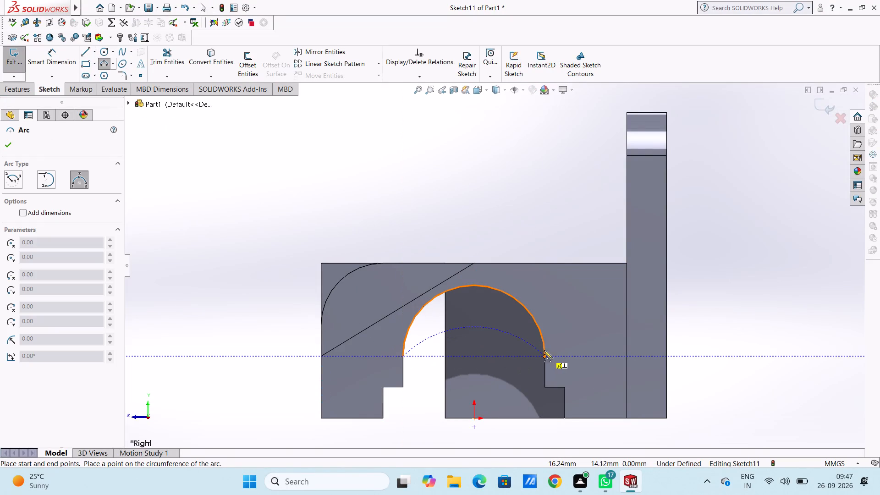
{"action": "left_click", "coordinate": [534, 319]}
{"action": "scroll", "coordinate": [531, 326], "scroll_direction": "up", "scroll_amount": 4}
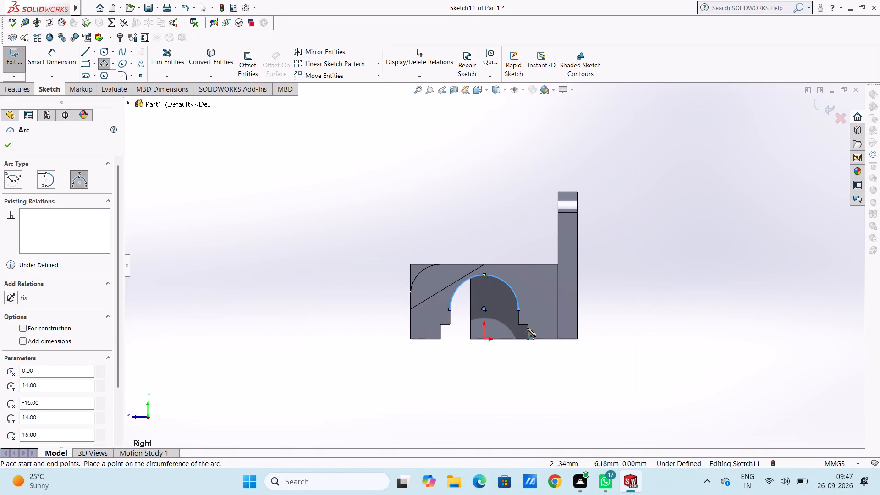
Close the arch profile with lines along the stepped opening: 7 mm verticals, 4.5 mm ledges and a 41 mm base line.
{"action": "left_click", "coordinate": [81, 54]}
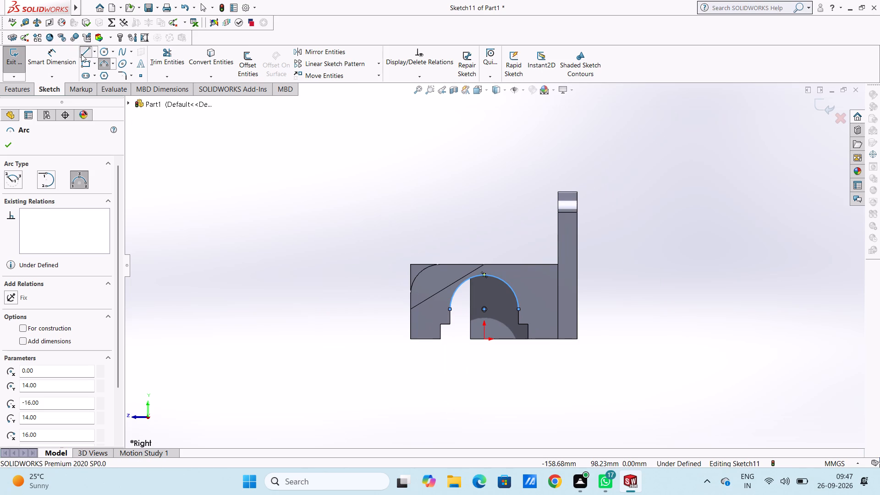
{"action": "scroll", "coordinate": [513, 315], "scroll_direction": "down", "scroll_amount": 4}
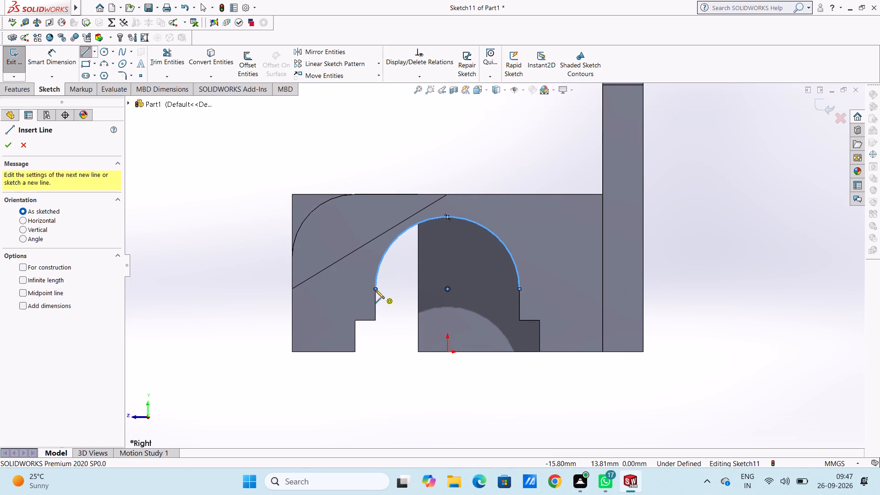
{"action": "left_click", "coordinate": [375, 289]}
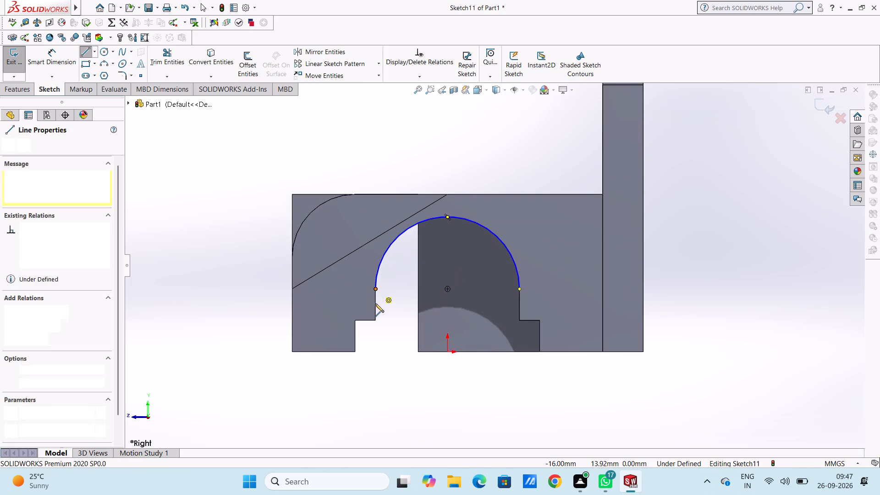
{"action": "left_click", "coordinate": [374, 320]}
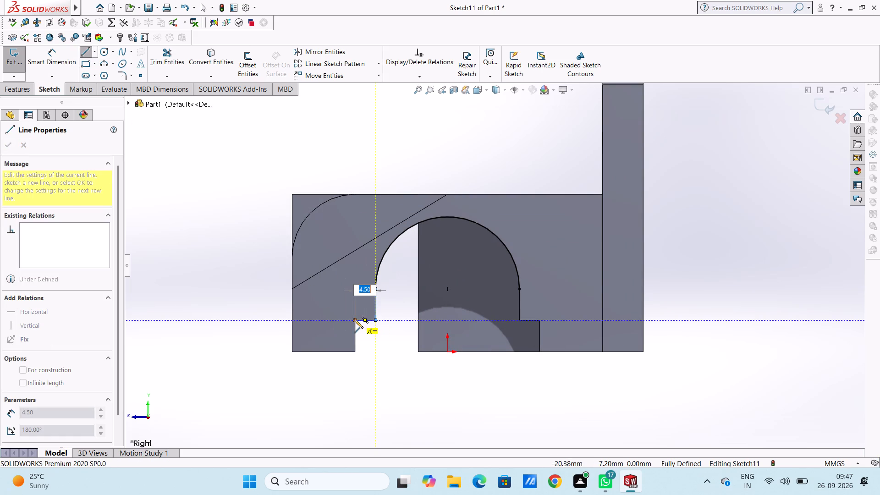
{"action": "left_click", "coordinate": [354, 319]}
{"action": "left_click", "coordinate": [354, 352]}
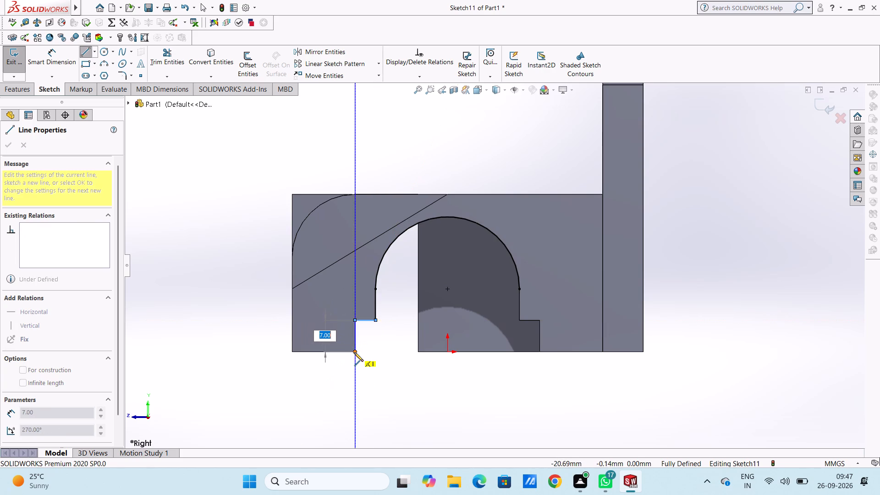
{"action": "left_click", "coordinate": [540, 352]}
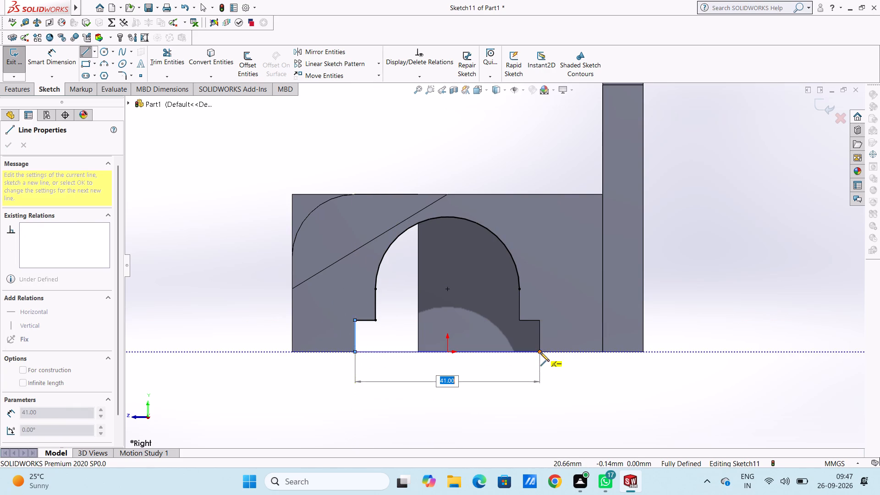
{"action": "left_click", "coordinate": [539, 319]}
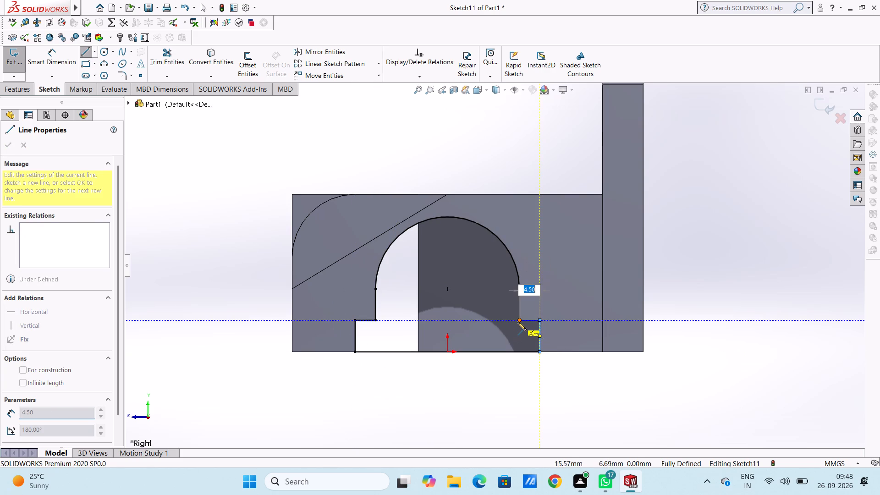
{"action": "left_click", "coordinate": [518, 320]}
{"action": "left_click", "coordinate": [519, 289]}
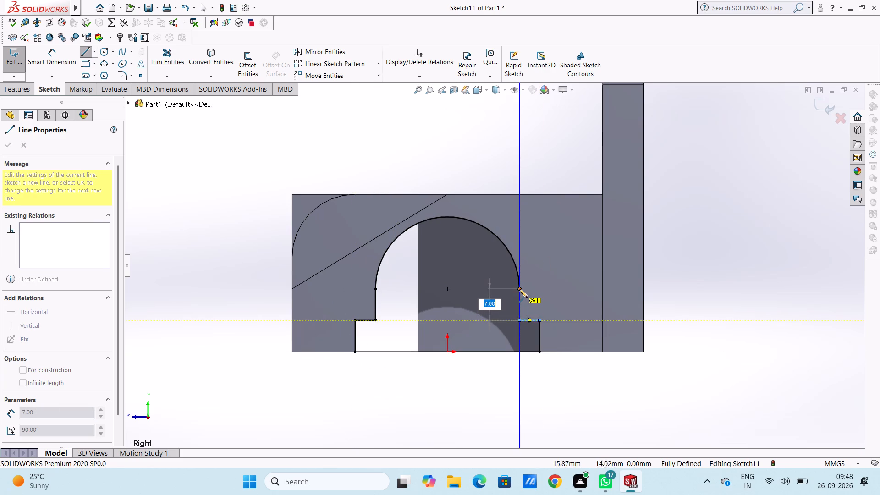
{"action": "key", "text": "Escape"}
{"action": "key", "text": "Escape"}
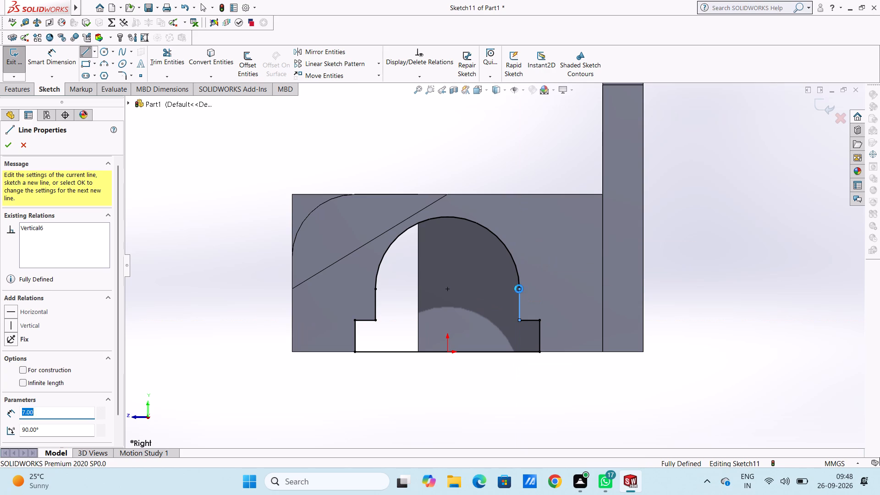
Cut-extrude the closed arch profile through the blocks with a blind depth of 69 mm.
{"action": "scroll", "coordinate": [519, 289], "scroll_direction": "up", "scroll_amount": 3}
{"action": "scroll", "coordinate": [366, 288], "scroll_direction": "up", "scroll_amount": 1}
{"action": "middle_click_drag", "start_coordinate": [317, 267], "coordinate": [366, 305]}
{"action": "left_click", "coordinate": [13, 89]}
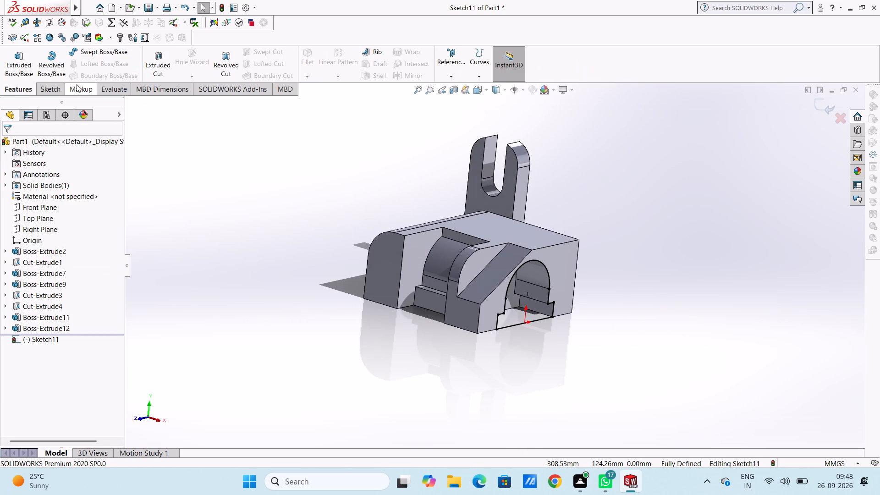
{"action": "left_click", "coordinate": [162, 60]}
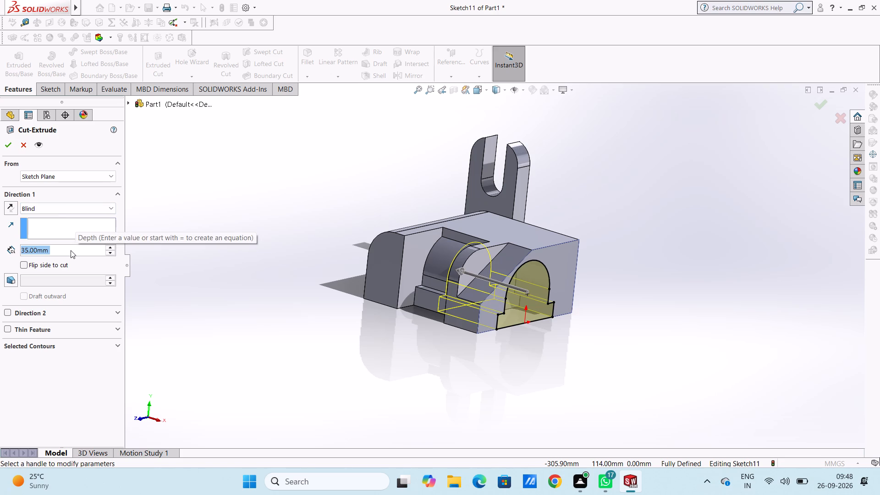
{"action": "type", "text": "69"}
{"action": "key", "text": "Return"}
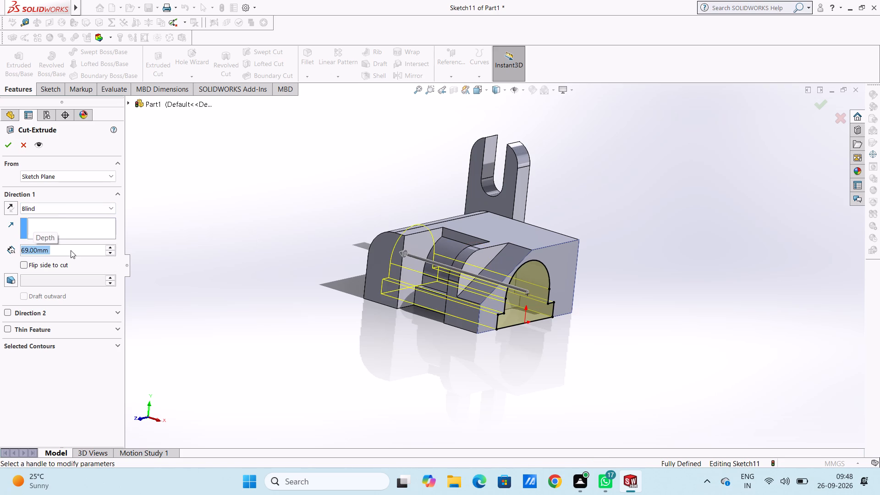
{"action": "left_click", "coordinate": [9, 143]}
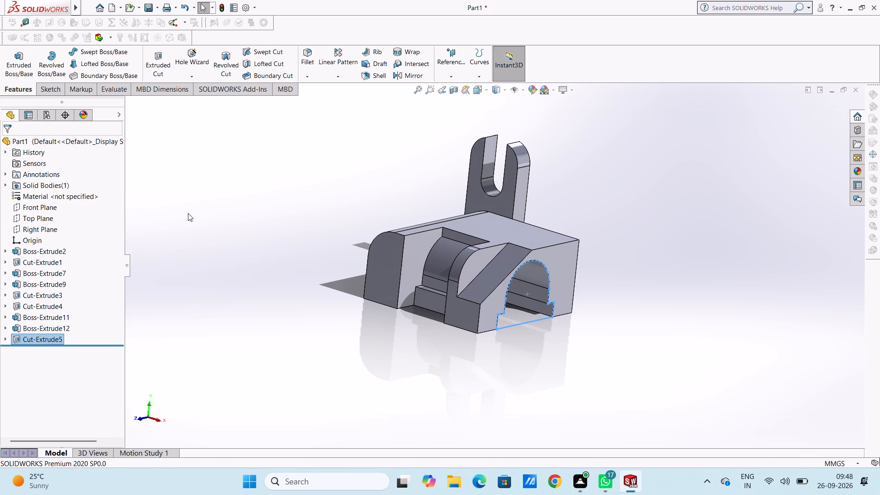
Examine the arched passage and the surrounding blocks from several angles.
{"action": "left_click", "coordinate": [193, 213]}
{"action": "middle_click_drag", "start_coordinate": [214, 190], "coordinate": [303, 253]}
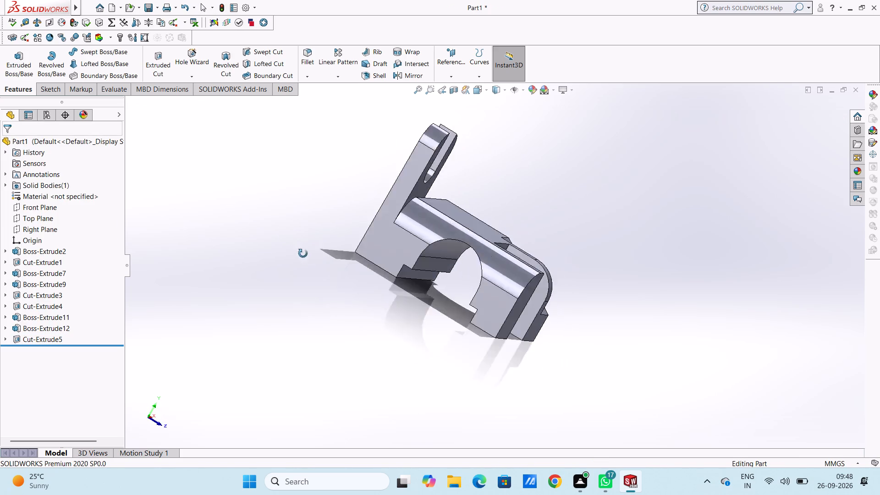
{"action": "middle_click_drag", "start_coordinate": [303, 253], "coordinate": [216, 212]}
{"action": "middle_click_drag", "start_coordinate": [335, 232], "coordinate": [375, 296]}
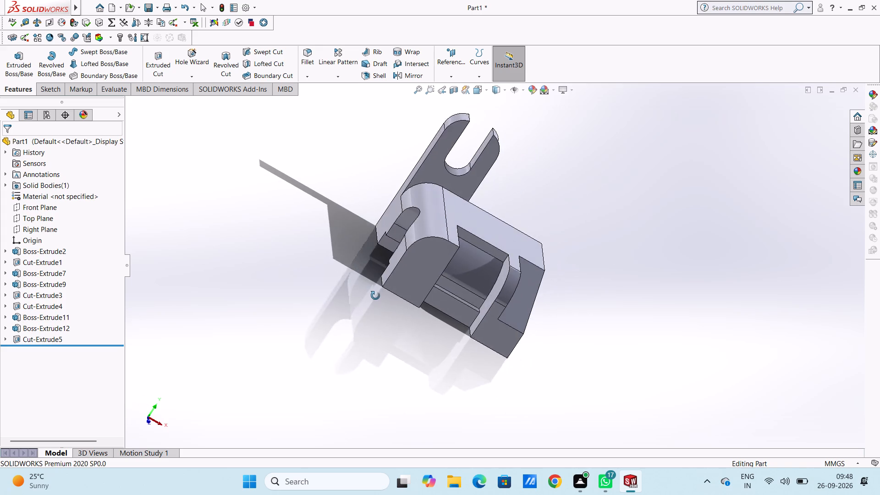
{"action": "middle_click_drag", "start_coordinate": [375, 296], "coordinate": [370, 267]}
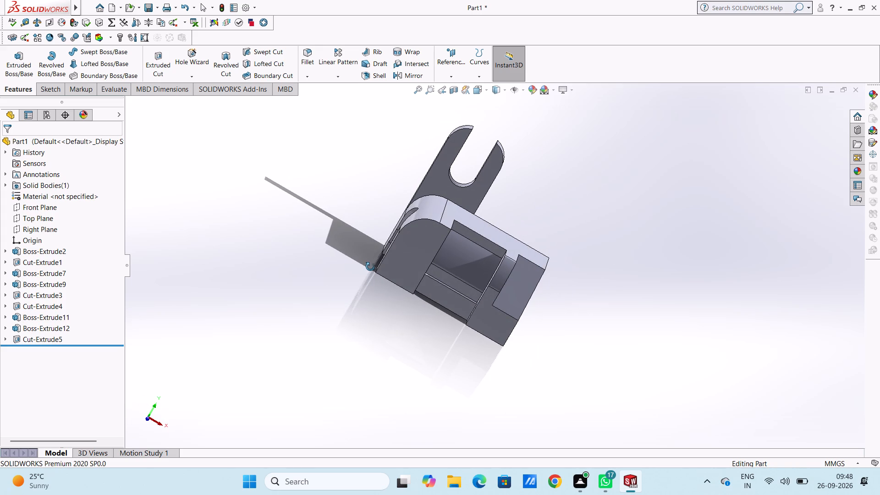
{"action": "middle_click_drag", "start_coordinate": [370, 267], "coordinate": [313, 280]}
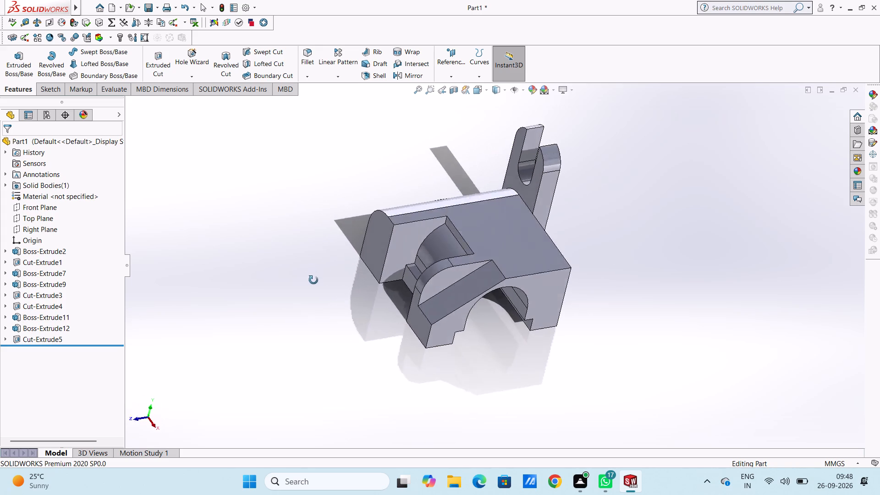
{"action": "middle_click_drag", "start_coordinate": [313, 280], "coordinate": [309, 286]}
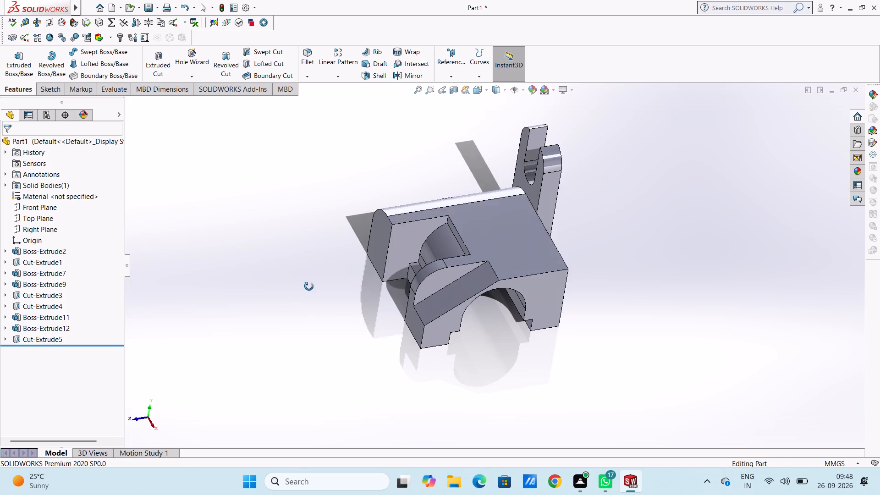
{"action": "middle_click_drag", "start_coordinate": [309, 286], "coordinate": [327, 301]}
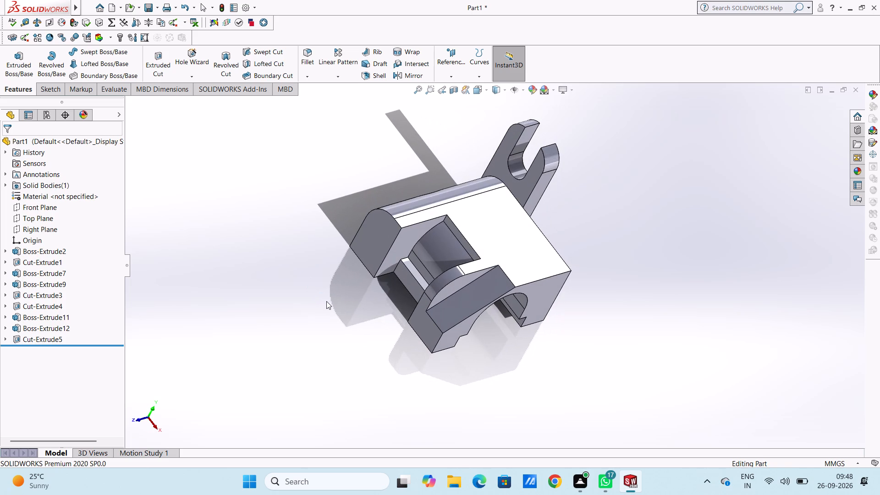
Start a sketch on the slotted lug's front face and draw a 16 mm vertical line up its outer edge from the block's top.
{"action": "key", "text": "ctrl+1"}
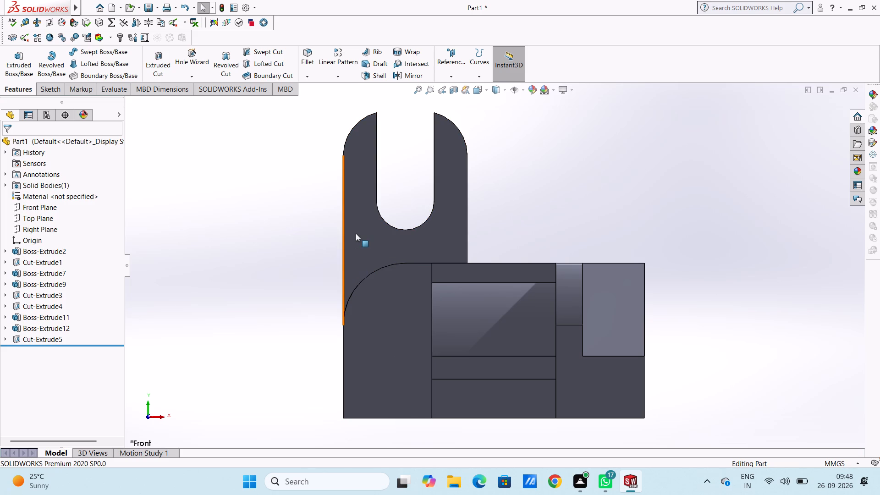
{"action": "left_click", "coordinate": [361, 148]}
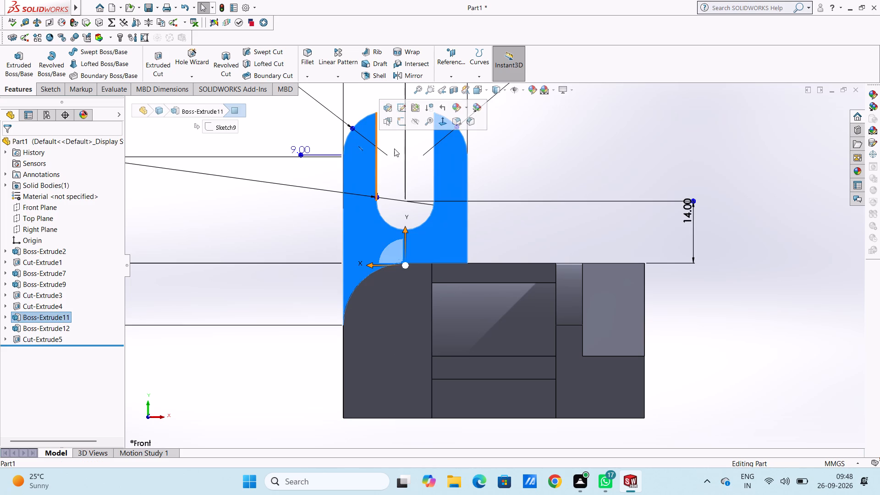
{"action": "left_click", "coordinate": [397, 123]}
{"action": "left_click", "coordinate": [244, 215]}
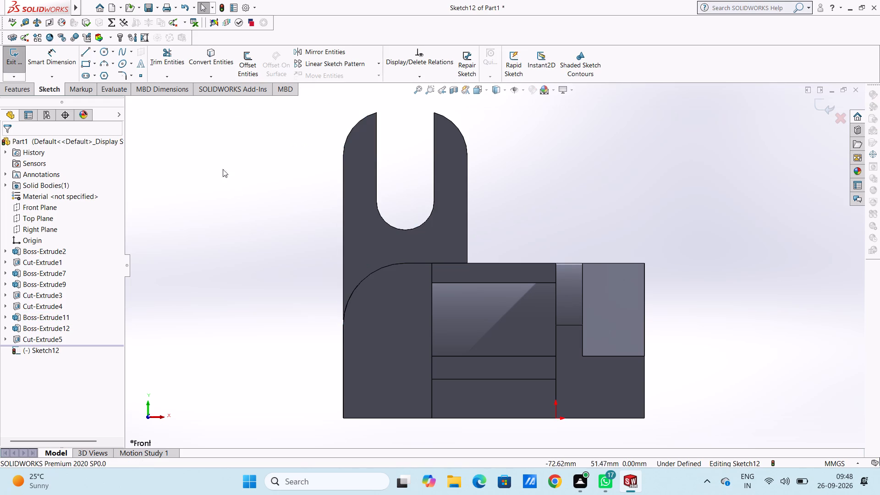
{"action": "left_click", "coordinate": [86, 49]}
{"action": "left_click", "coordinate": [467, 262]}
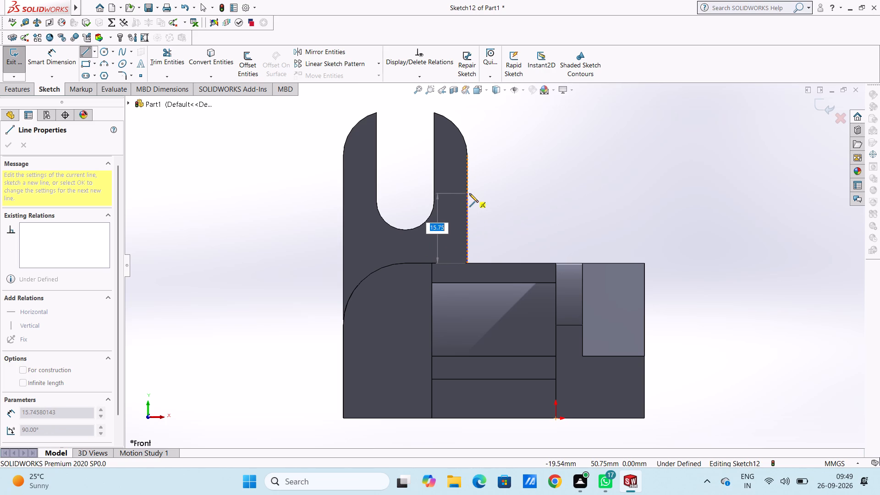
{"action": "type", "text": "16"}
{"action": "key", "text": "Return"}
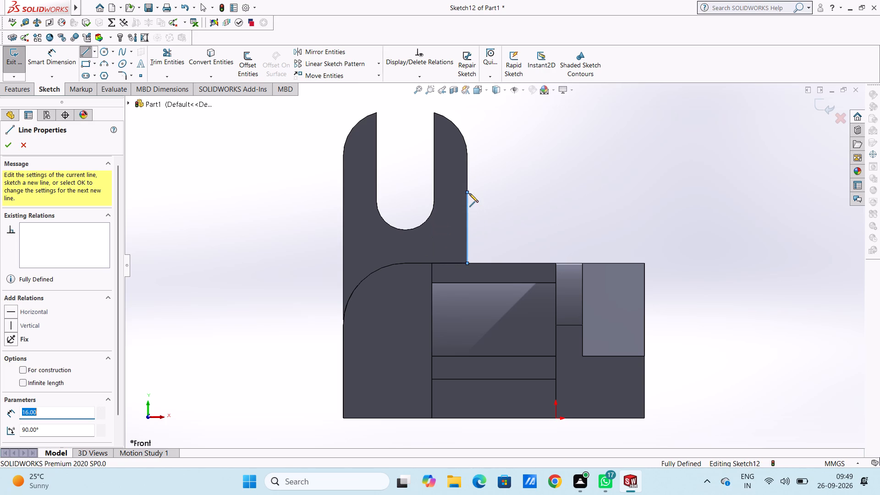
{"action": "key", "text": "Escape"}
{"action": "key", "text": "Escape"}
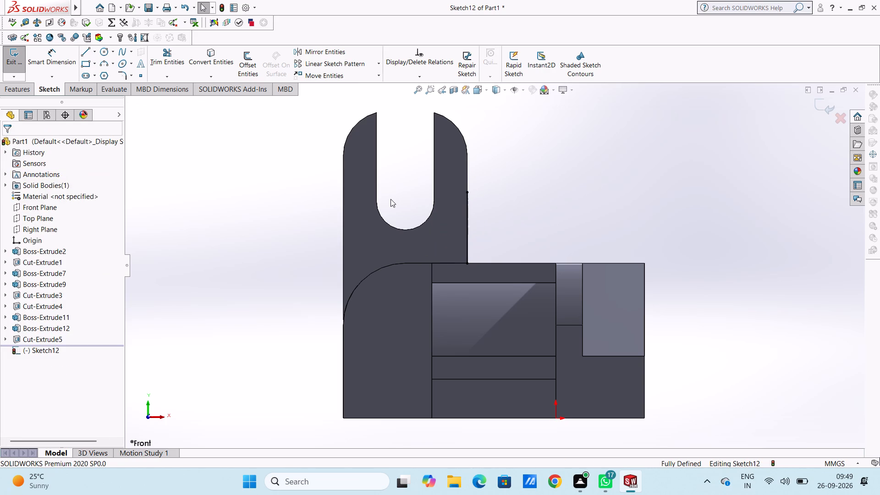
Trace the rounded bottom of the lug's slot with a 6.5 mm radius three-point arc.
{"action": "left_click", "coordinate": [100, 61]}
{"action": "left_click", "coordinate": [376, 200]}
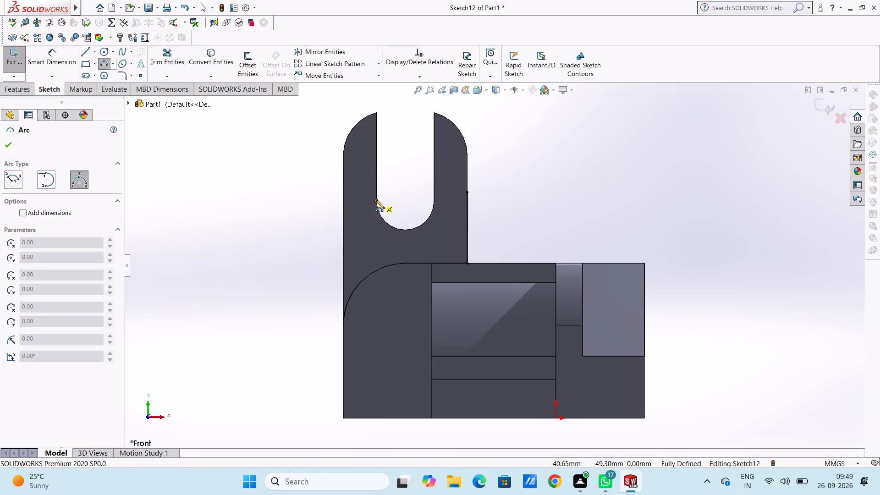
{"action": "left_click", "coordinate": [433, 202]}
{"action": "left_click", "coordinate": [417, 227]}
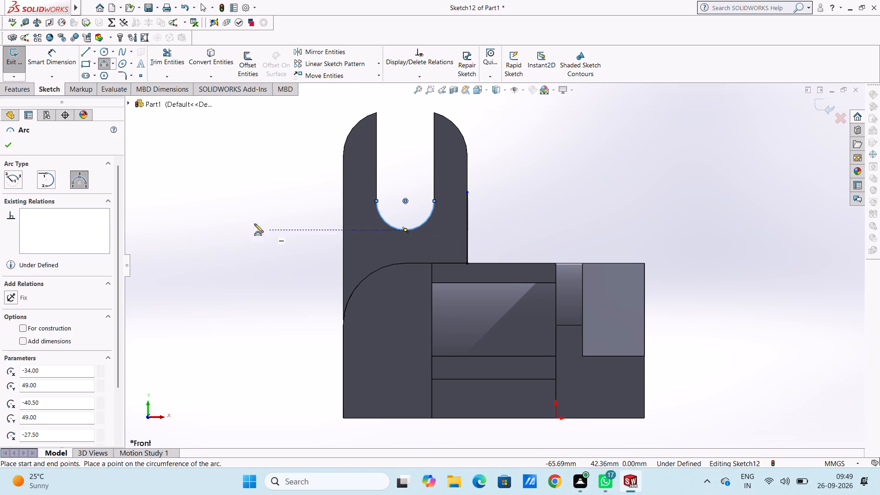
Draw a short line up the slot wall from the arc's end, and a 7.5 mm horizontal line to the top of the 16 mm line.
{"action": "left_click", "coordinate": [83, 50]}
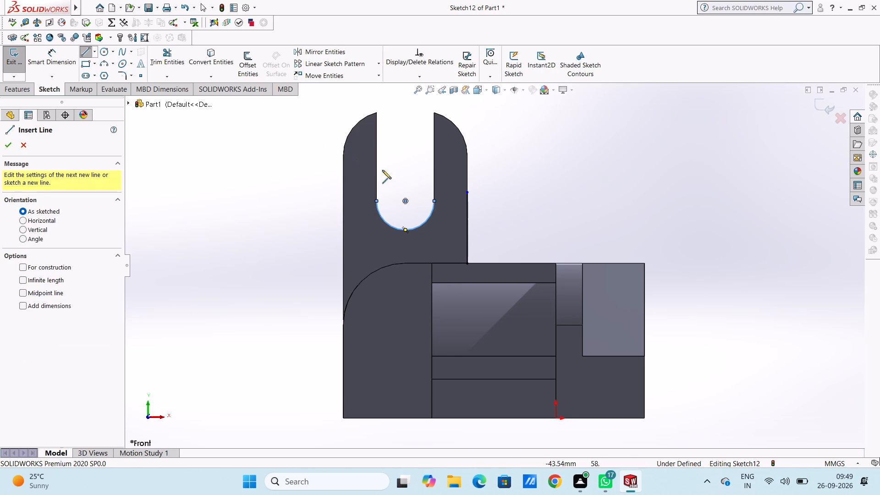
{"action": "left_click", "coordinate": [432, 200]}
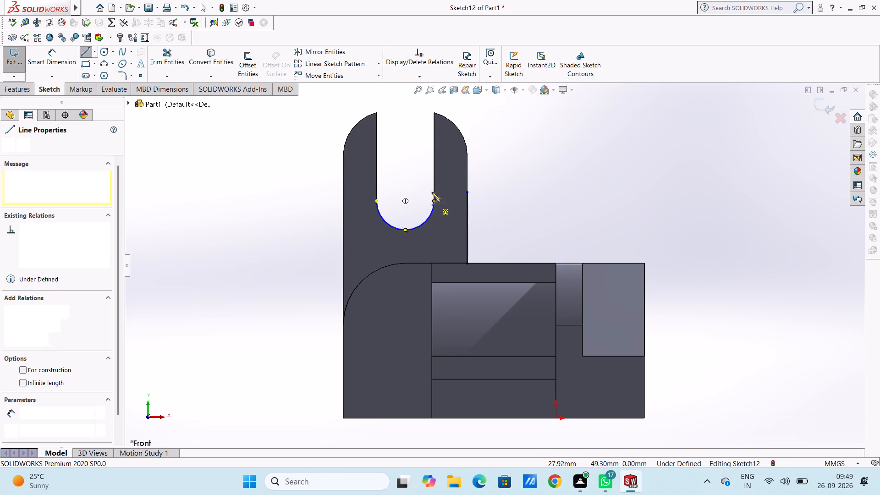
{"action": "left_click", "coordinate": [434, 191]}
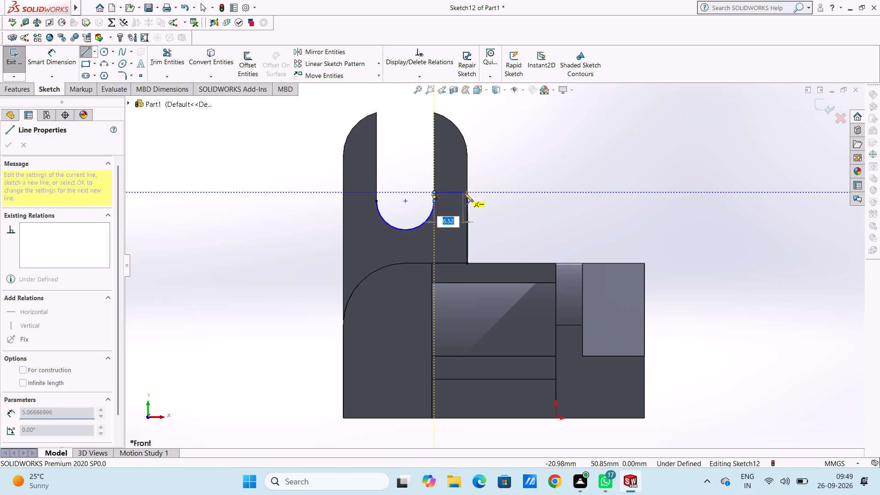
{"action": "left_click", "coordinate": [468, 192]}
{"action": "key", "text": "Escape"}
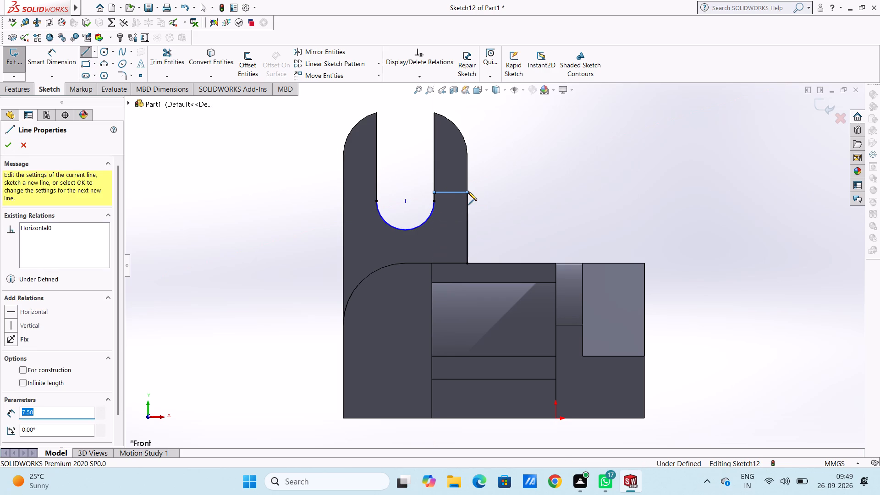
{"action": "key", "text": "Escape"}
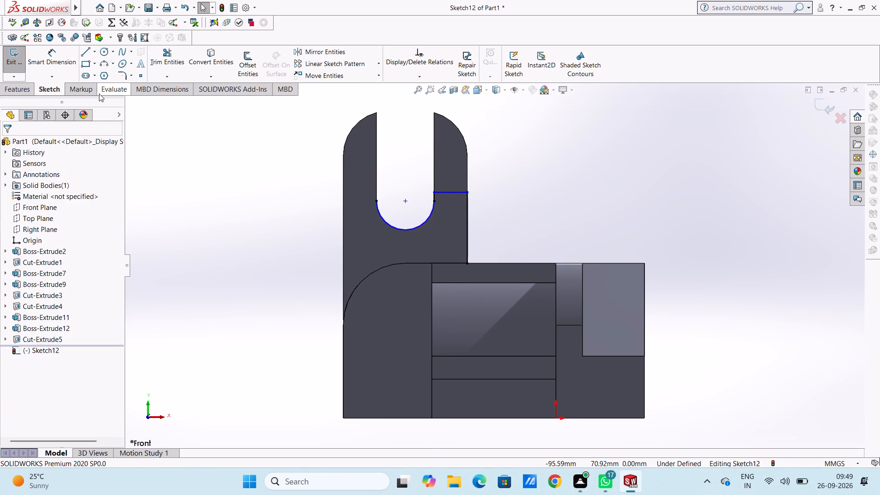
From the arc's other end, draw lines up the slot wall, across to the lug's outer edge, and 30 mm down to the block's rounded corner.
{"action": "left_click", "coordinate": [85, 50]}
{"action": "scroll", "coordinate": [347, 179], "scroll_direction": "down", "scroll_amount": 5}
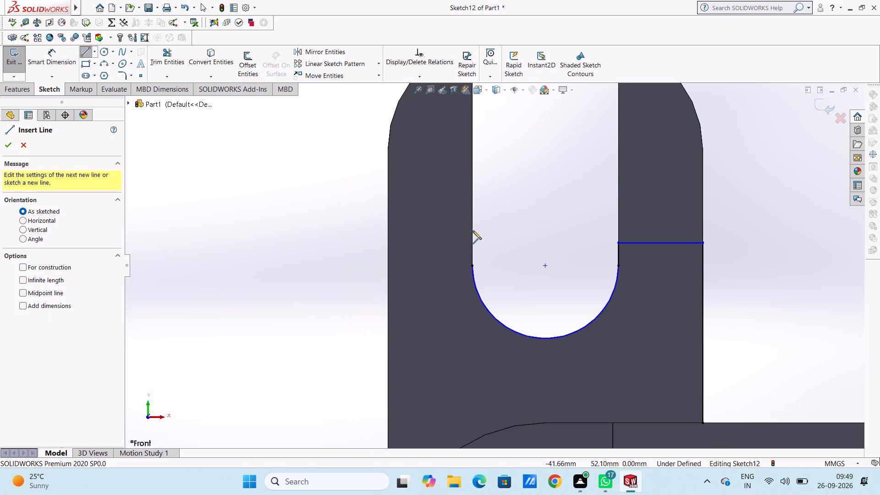
{"action": "left_click", "coordinate": [471, 266]}
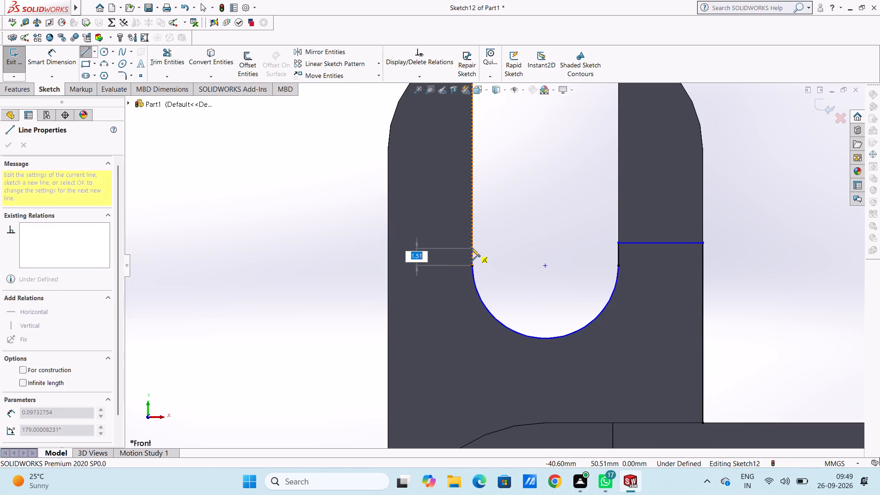
{"action": "left_click", "coordinate": [472, 242]}
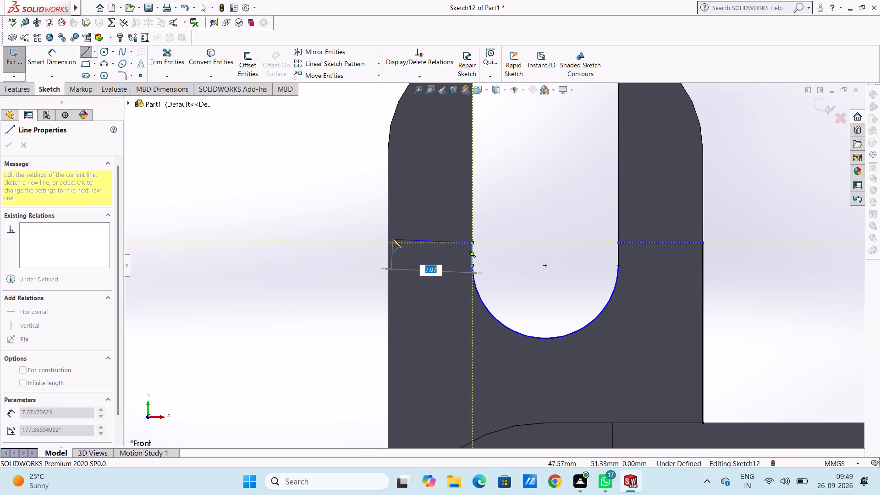
{"action": "left_click", "coordinate": [386, 242]}
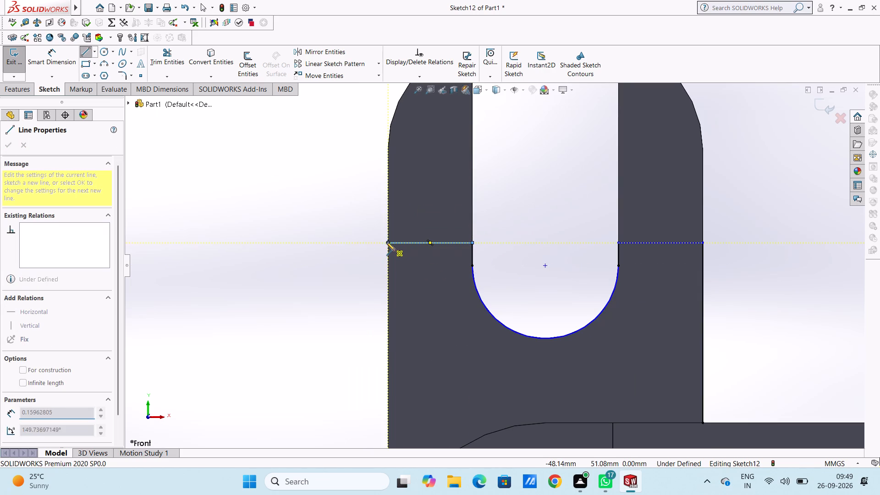
{"action": "scroll", "coordinate": [392, 275], "scroll_direction": "up", "scroll_amount": 5}
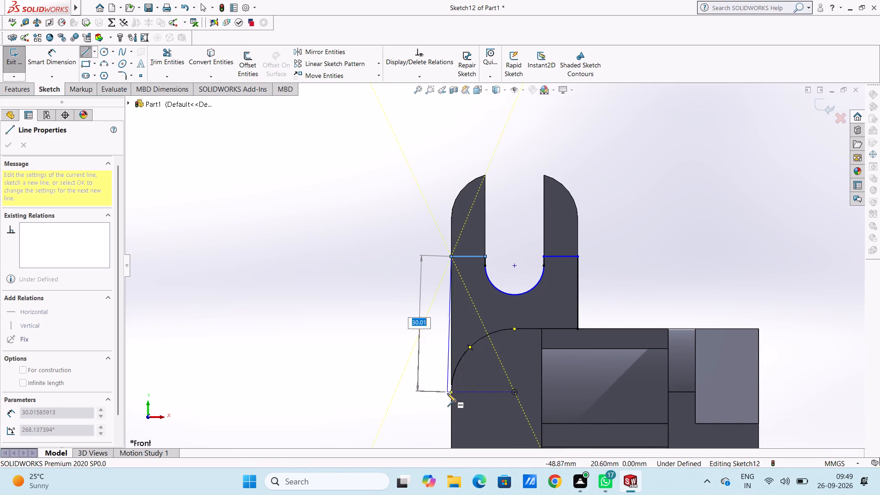
{"action": "left_click", "coordinate": [451, 391]}
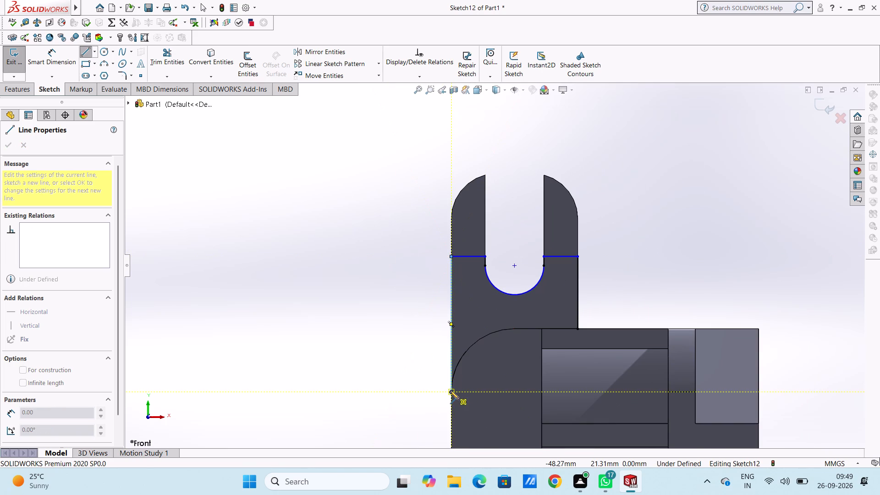
{"action": "key", "text": "Escape"}
{"action": "key", "text": "Escape"}
{"action": "key", "text": "Escape"}
Dimension the lengths of the sketch's two outer vertical lines and the radius of the slot arc.
{"action": "scroll", "coordinate": [551, 274], "scroll_direction": "down", "scroll_amount": 4}
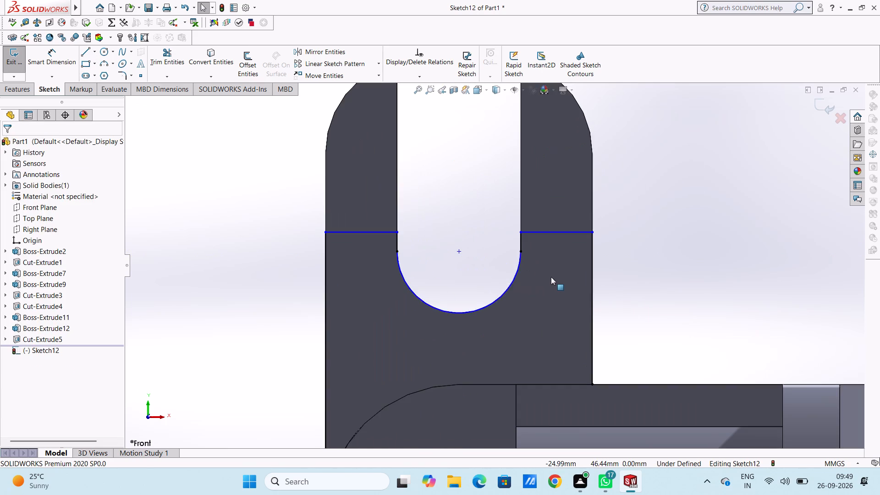
{"action": "scroll", "coordinate": [519, 281], "scroll_direction": "up", "scroll_amount": 3}
{"action": "left_click", "coordinate": [48, 49]}
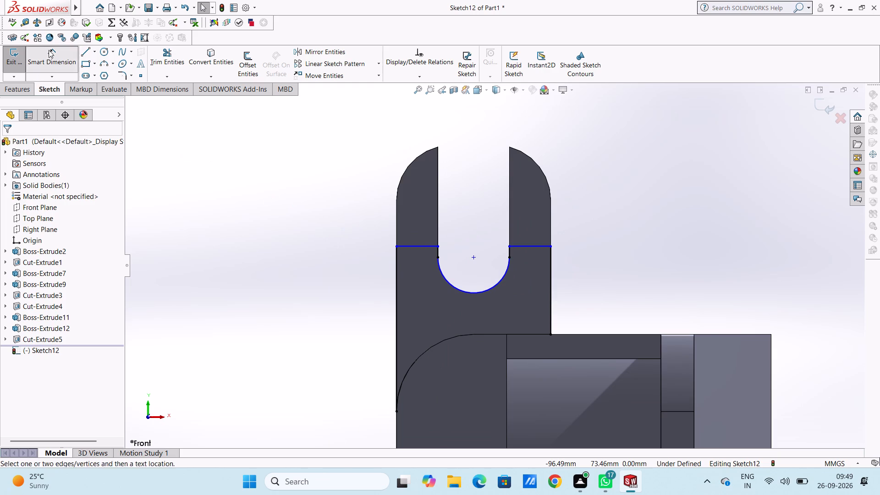
{"action": "left_click_drag", "start_coordinate": [395, 272], "coordinate": [391, 272]}
{"action": "left_click", "coordinate": [312, 270]}
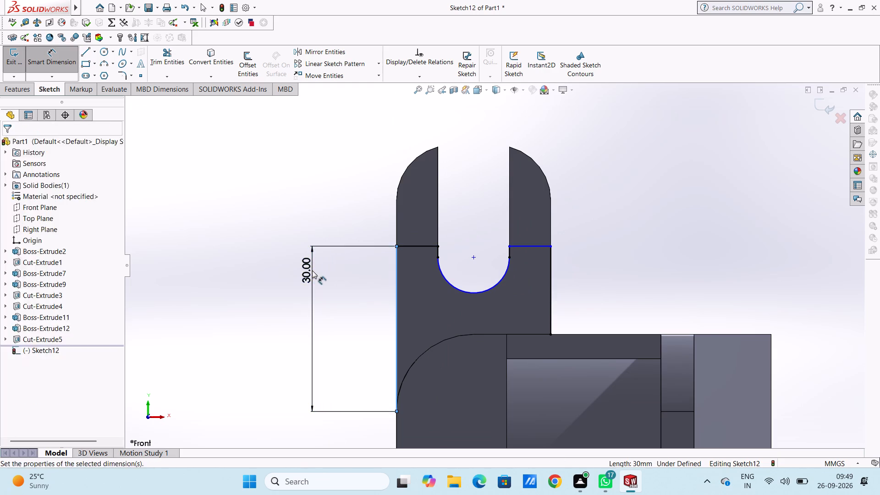
{"action": "left_click", "coordinate": [272, 254]}
{"action": "left_click", "coordinate": [268, 212]}
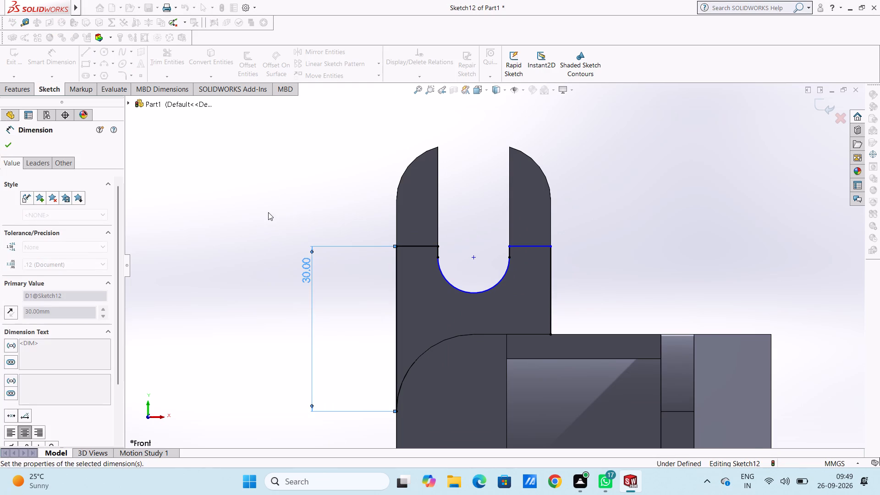
{"action": "left_click", "coordinate": [552, 276]}
{"action": "left_click", "coordinate": [681, 275]}
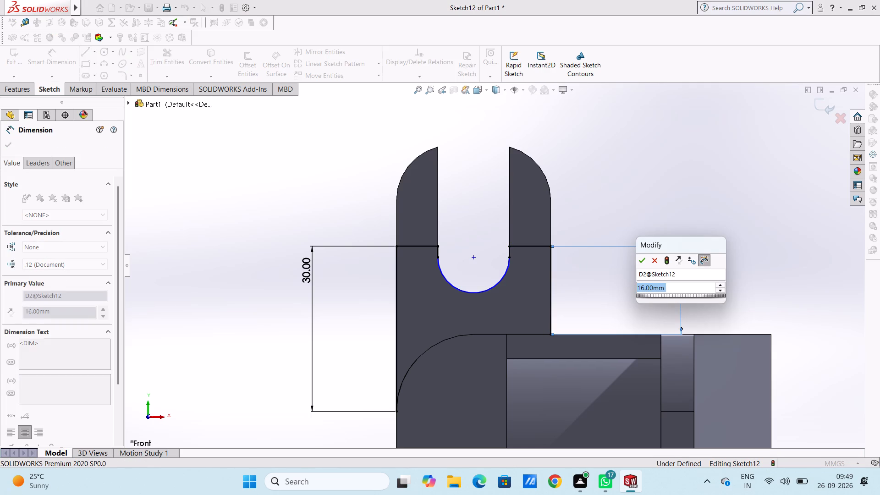
{"action": "left_click", "coordinate": [640, 261]}
{"action": "left_click", "coordinate": [626, 206]}
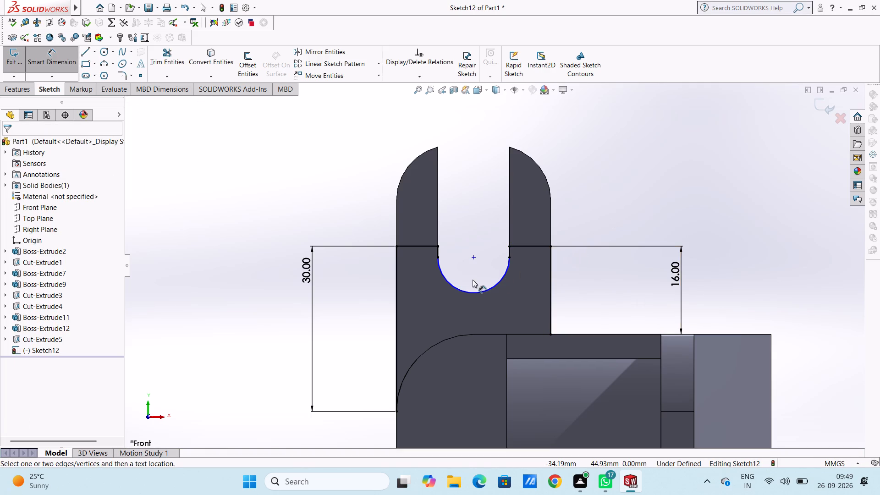
{"action": "left_click", "coordinate": [471, 295]}
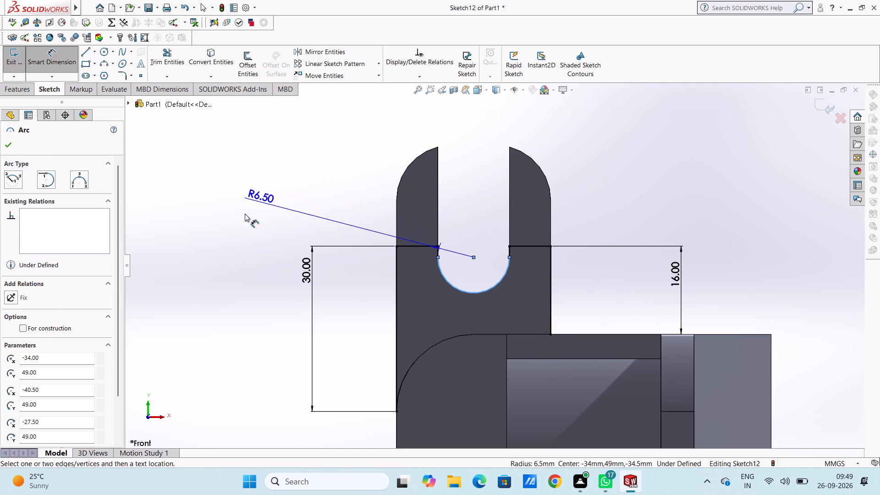
{"action": "left_click", "coordinate": [258, 375]}
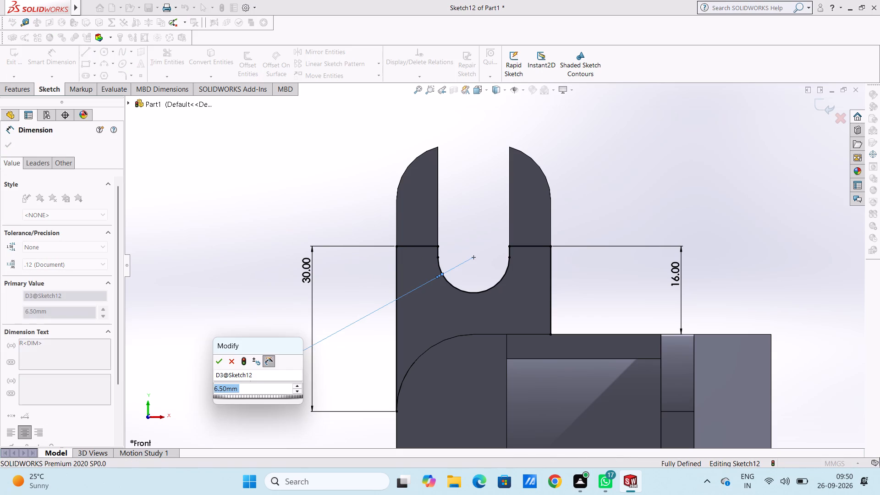
{"action": "left_click", "coordinate": [216, 364]}
{"action": "left_click", "coordinate": [230, 290]}
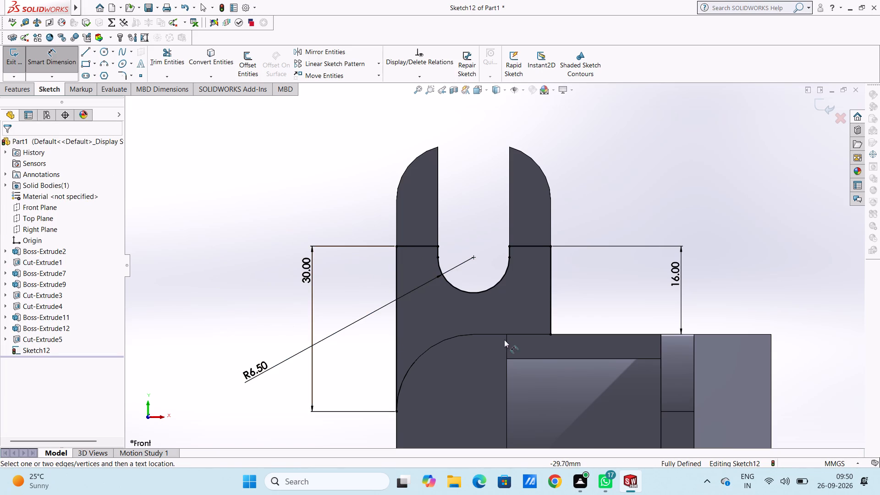
Close the profile along the block with a 14 mm radius arc tracing its rounded corner and a 14 mm horizontal line on its top.
{"action": "scroll", "coordinate": [506, 324], "scroll_direction": "down", "scroll_amount": 1}
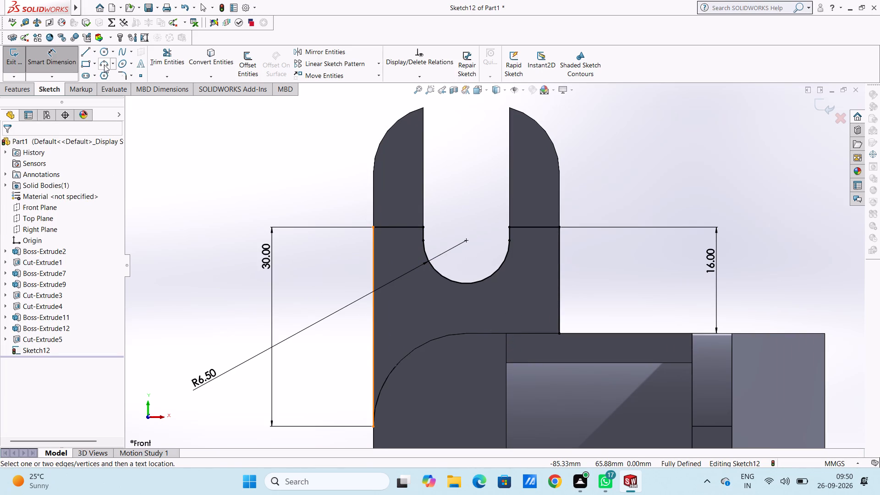
{"action": "left_click", "coordinate": [104, 64]}
{"action": "scroll", "coordinate": [452, 342], "scroll_direction": "up", "scroll_amount": 3}
{"action": "scroll", "coordinate": [464, 345], "scroll_direction": "down", "scroll_amount": 2}
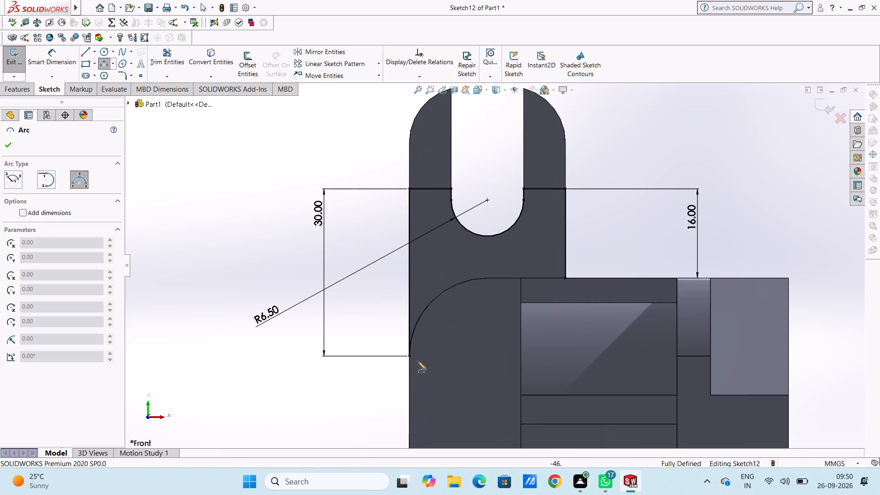
{"action": "left_click", "coordinate": [410, 356]}
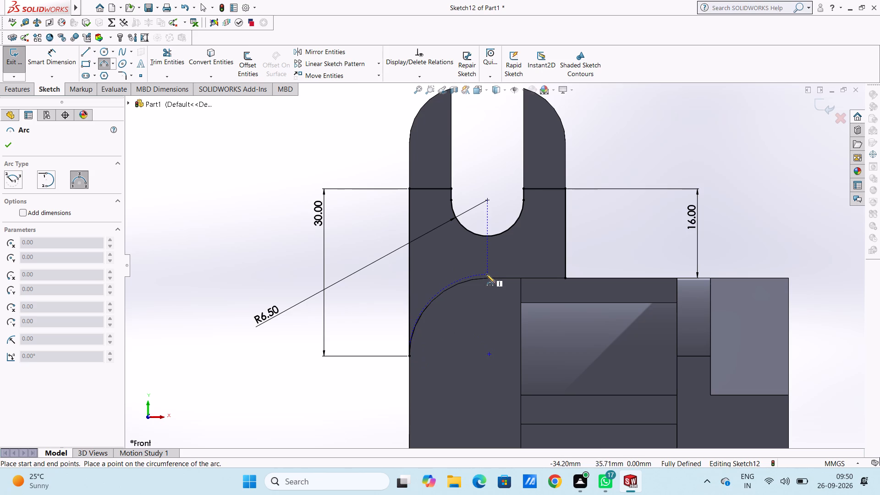
{"action": "left_click", "coordinate": [489, 278]}
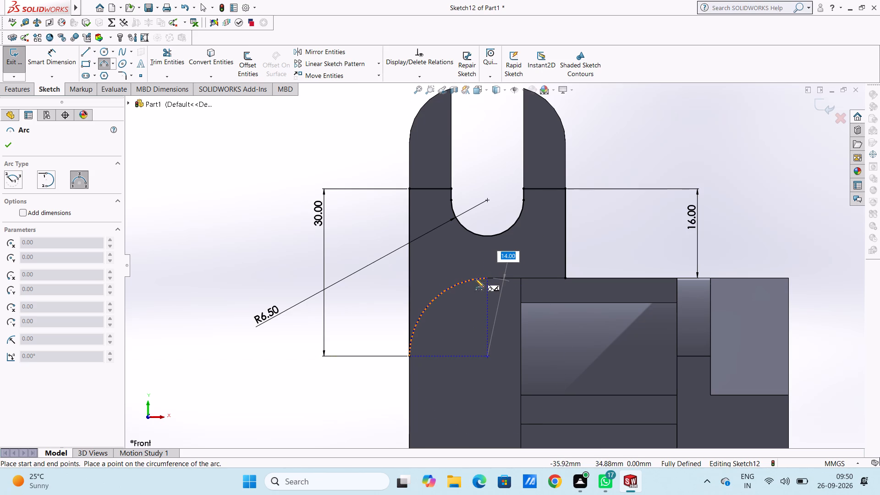
{"action": "left_click", "coordinate": [470, 281]}
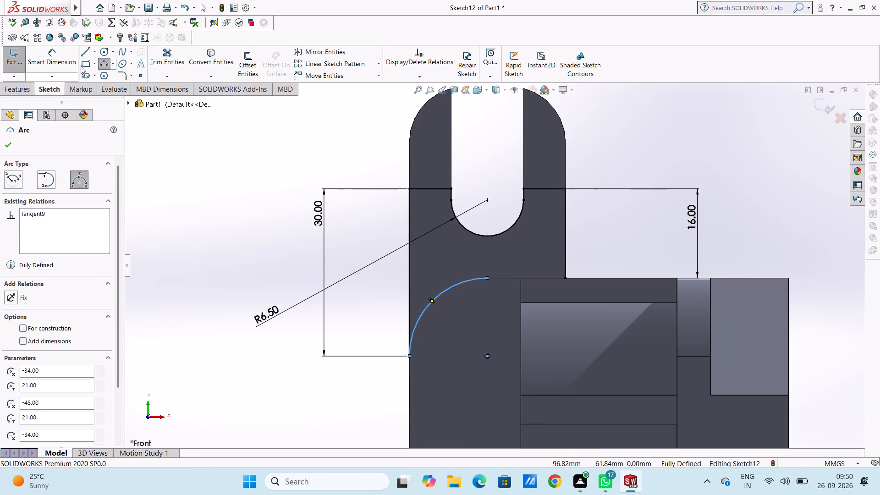
{"action": "left_click", "coordinate": [82, 51]}
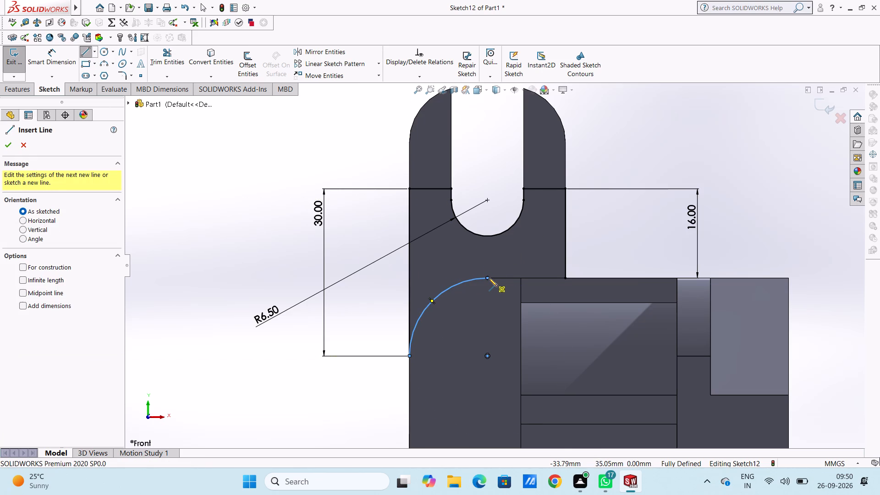
{"action": "left_click", "coordinate": [489, 278]}
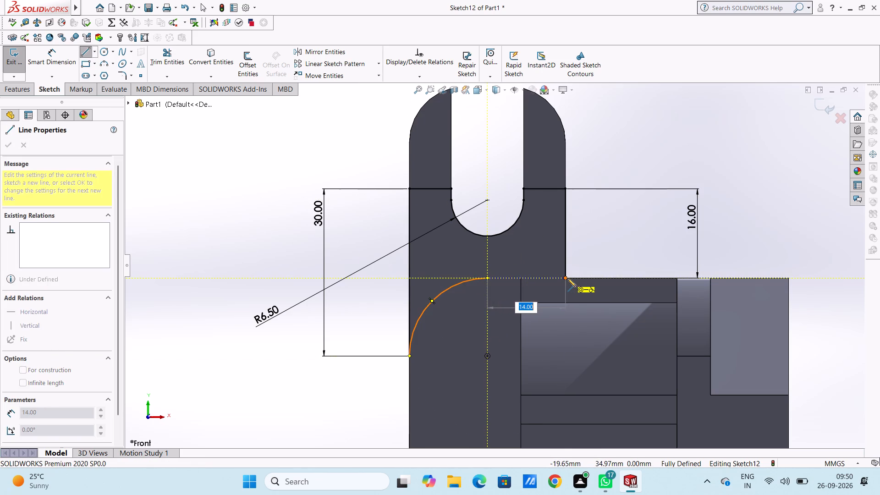
{"action": "left_click", "coordinate": [567, 278]}
{"action": "key", "text": "Escape"}
{"action": "key", "text": "Escape"}
{"action": "key", "text": "Escape"}
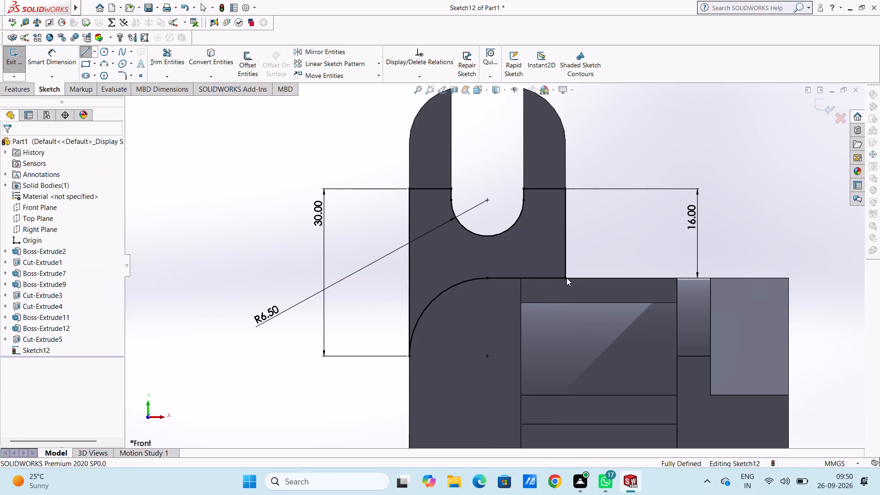
Boss-extrude the closed lug profile over the block with a blind depth of 18 mm, merging the result.
{"action": "middle_click_drag", "start_coordinate": [593, 192], "coordinate": [623, 209]}
{"action": "scroll", "coordinate": [620, 209], "scroll_direction": "up", "scroll_amount": 2}
{"action": "middle_click_drag", "start_coordinate": [629, 195], "coordinate": [580, 212]}
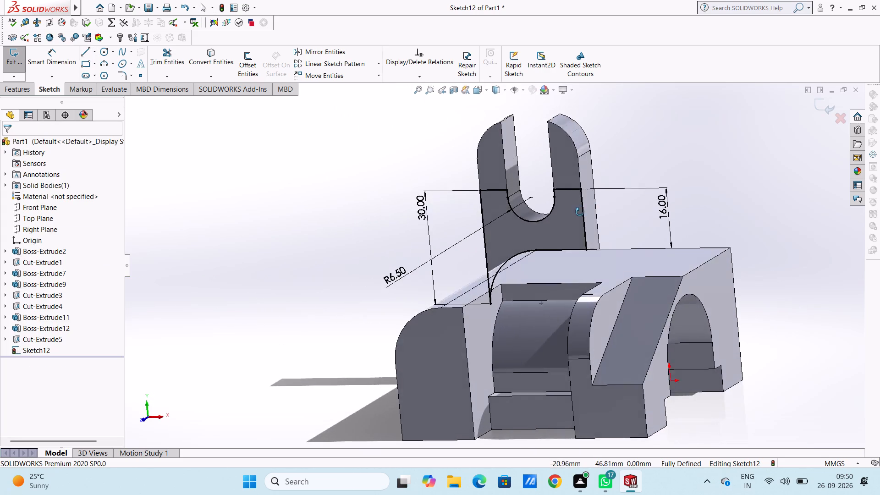
{"action": "middle_click_drag", "start_coordinate": [580, 212], "coordinate": [570, 255]}
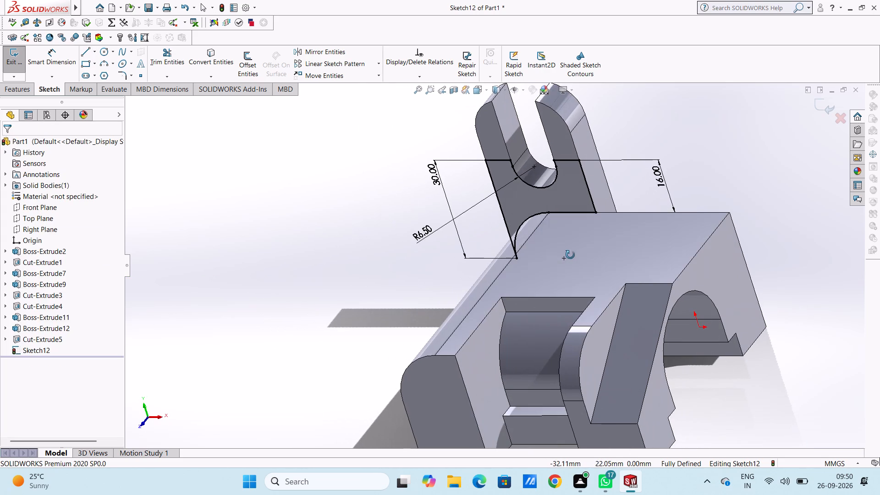
{"action": "middle_click_drag", "start_coordinate": [570, 255], "coordinate": [572, 256]}
{"action": "left_click", "coordinate": [23, 92]}
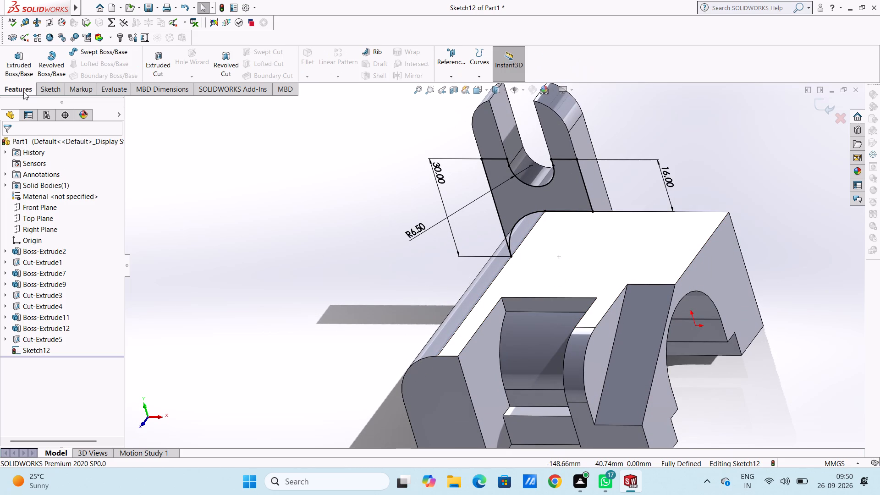
{"action": "left_click", "coordinate": [21, 67]}
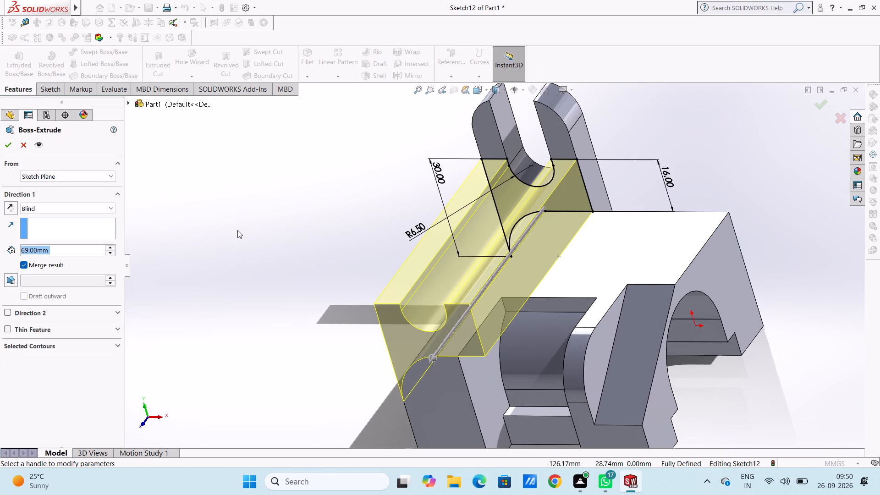
{"action": "type", "text": "18"}
{"action": "key", "text": "Return"}
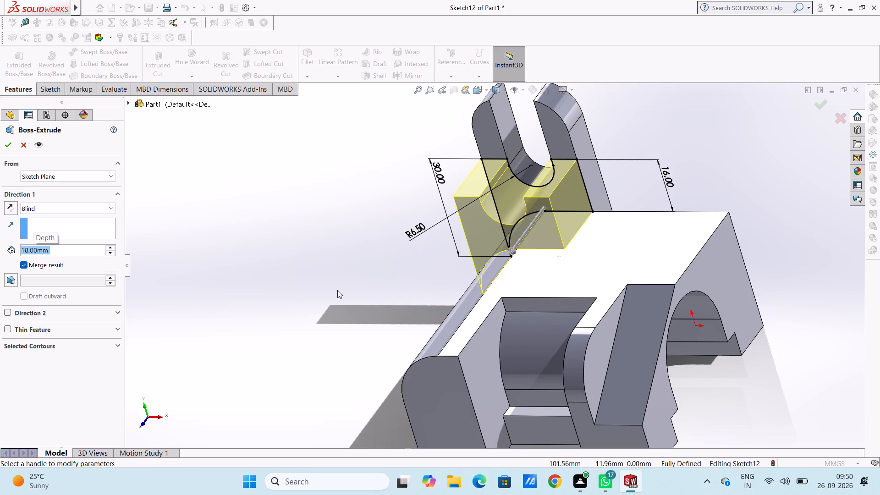
{"action": "left_click", "coordinate": [6, 141]}
{"action": "left_click", "coordinate": [210, 176]}
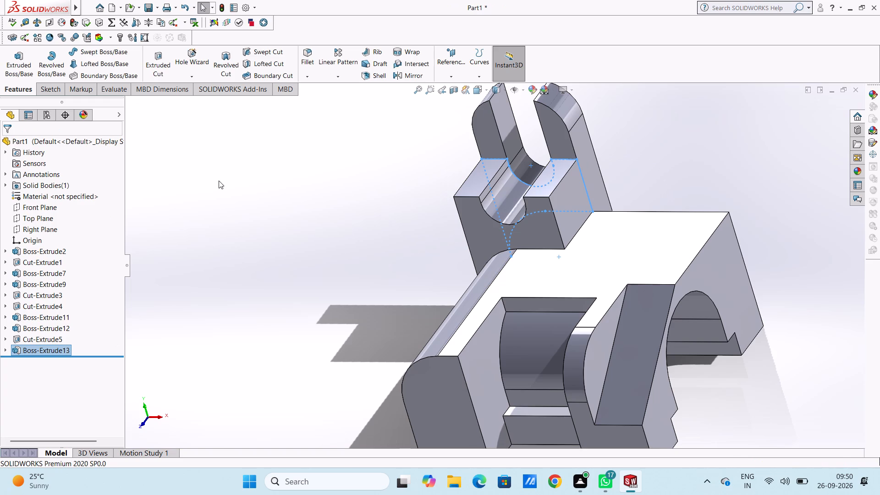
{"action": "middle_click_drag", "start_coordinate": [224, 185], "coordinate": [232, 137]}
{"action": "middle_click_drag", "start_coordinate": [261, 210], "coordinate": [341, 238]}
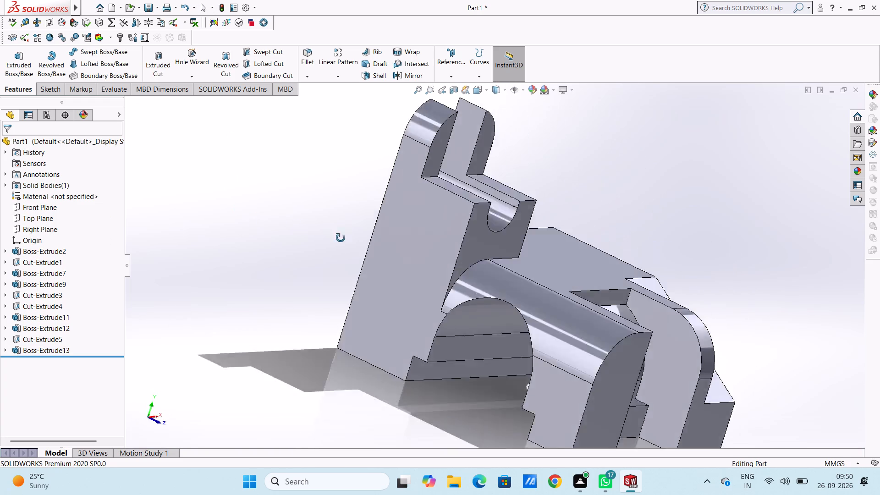
Examine the slotted lug, its extension and the arched blocks from several sides.
{"action": "middle_click_drag", "start_coordinate": [341, 238], "coordinate": [298, 223]}
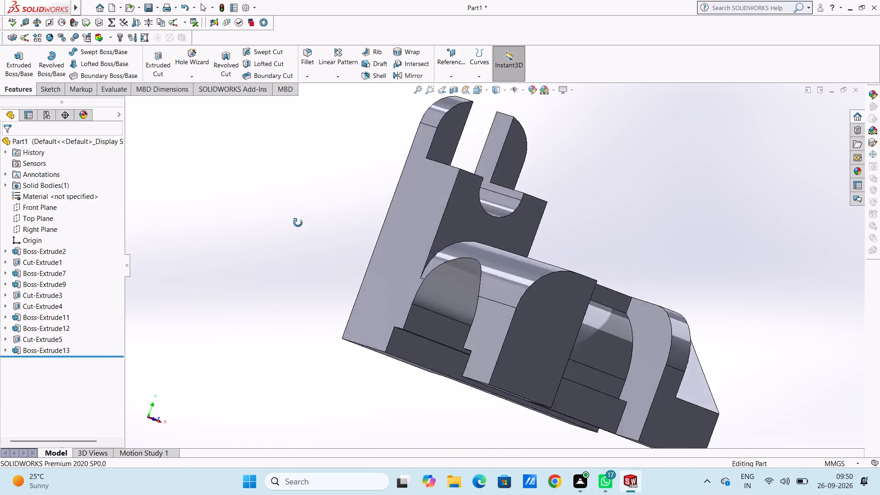
{"action": "middle_click_drag", "start_coordinate": [298, 223], "coordinate": [248, 225]}
{"action": "scroll", "coordinate": [217, 214], "scroll_direction": "down", "scroll_amount": 1}
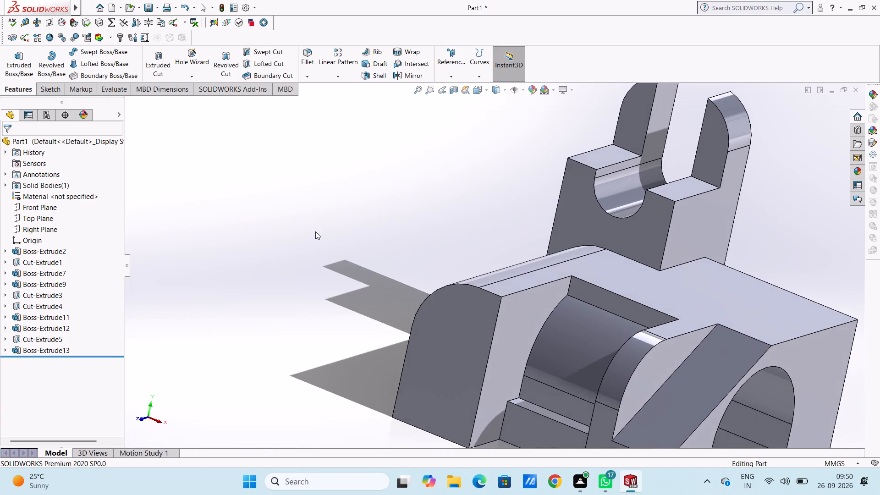
{"action": "scroll", "coordinate": [315, 231], "scroll_direction": "up", "scroll_amount": 3}
{"action": "middle_click_drag", "start_coordinate": [373, 229], "coordinate": [380, 216]}
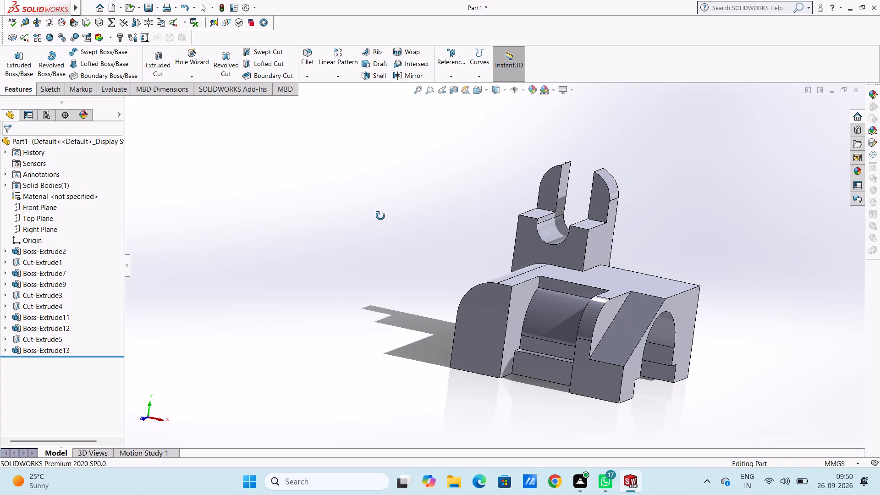
{"action": "middle_click_drag", "start_coordinate": [380, 216], "coordinate": [380, 216]}
{"action": "middle_click_drag", "start_coordinate": [406, 220], "coordinate": [393, 230]}
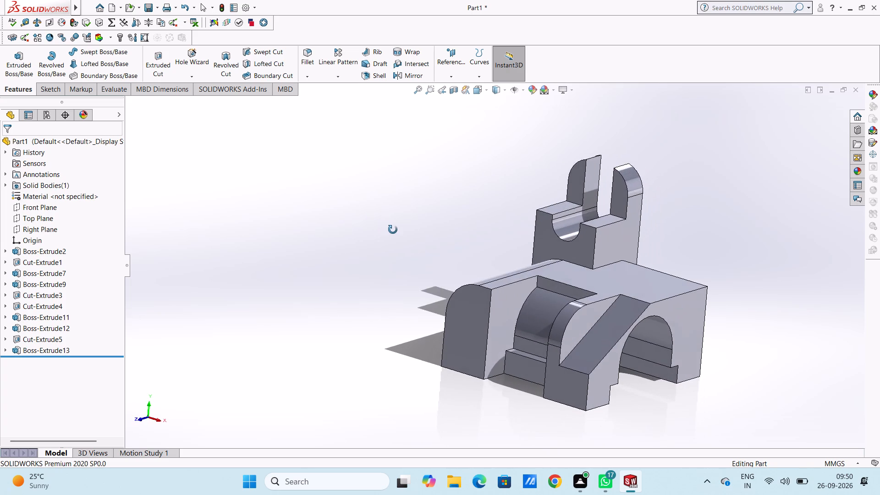
{"action": "middle_click_drag", "start_coordinate": [393, 230], "coordinate": [362, 229]}
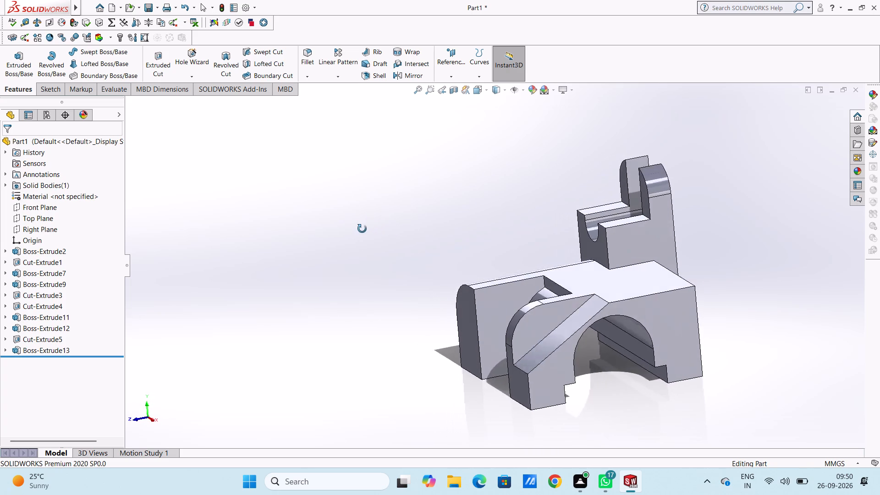
{"action": "middle_click_drag", "start_coordinate": [362, 229], "coordinate": [363, 250]}
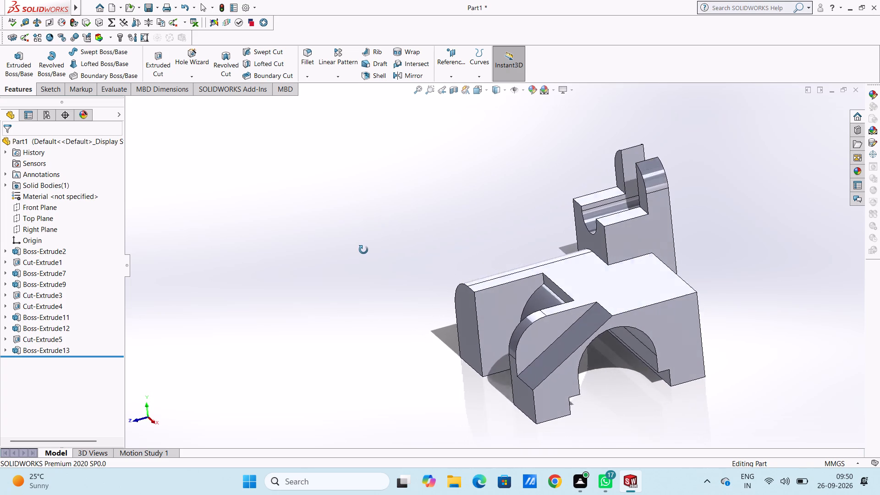
{"action": "middle_click_drag", "start_coordinate": [363, 250], "coordinate": [422, 287]}
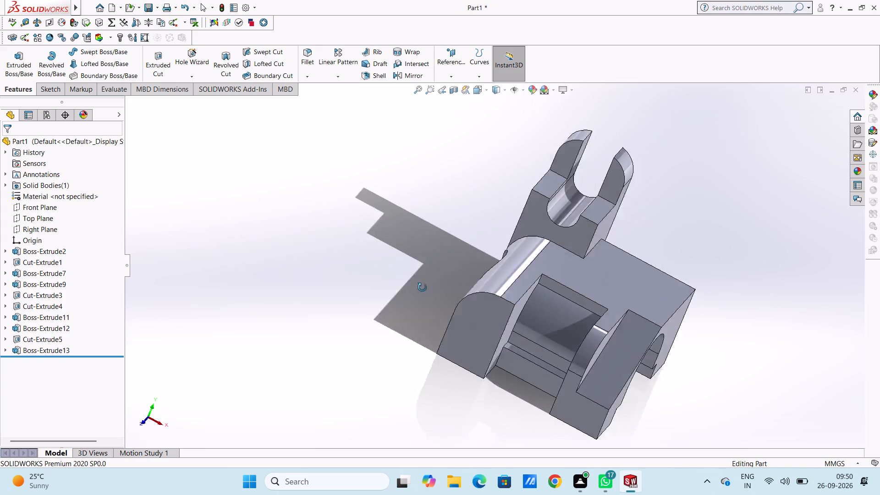
{"action": "middle_click_drag", "start_coordinate": [422, 287], "coordinate": [449, 297]}
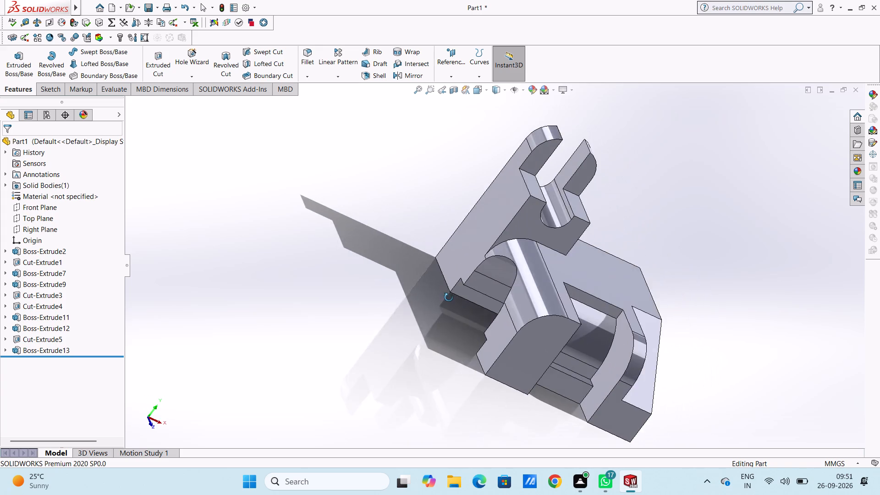
{"action": "middle_click_drag", "start_coordinate": [449, 297], "coordinate": [377, 236]}
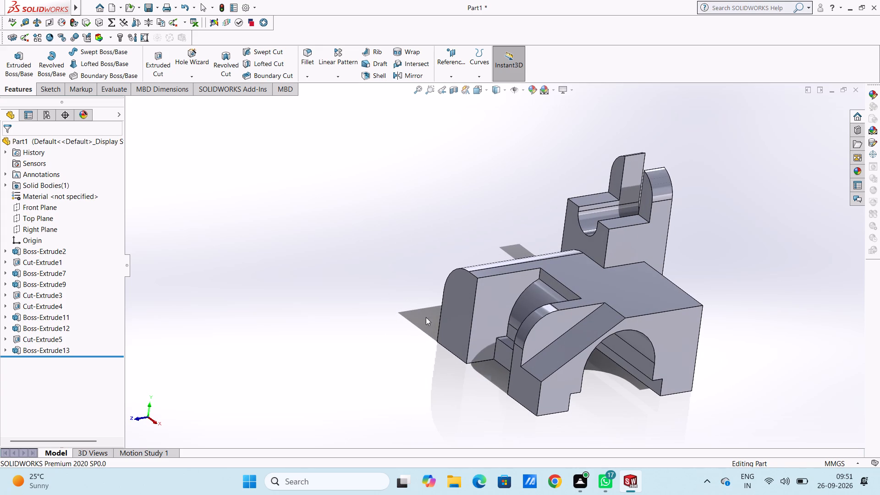
{"action": "scroll", "coordinate": [484, 328], "scroll_direction": "up", "scroll_amount": 1}
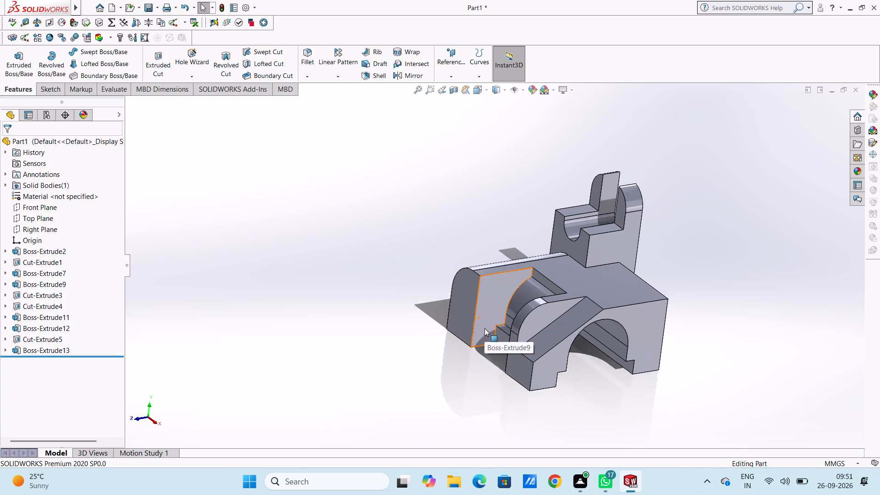
{"action": "scroll", "coordinate": [484, 328], "scroll_direction": "up", "scroll_amount": 2}
{"action": "scroll", "coordinate": [589, 286], "scroll_direction": "down", "scroll_amount": 6}
{"action": "scroll", "coordinate": [652, 264], "scroll_direction": "down", "scroll_amount": 2}
{"action": "scroll", "coordinate": [652, 264], "scroll_direction": "up", "scroll_amount": 5}
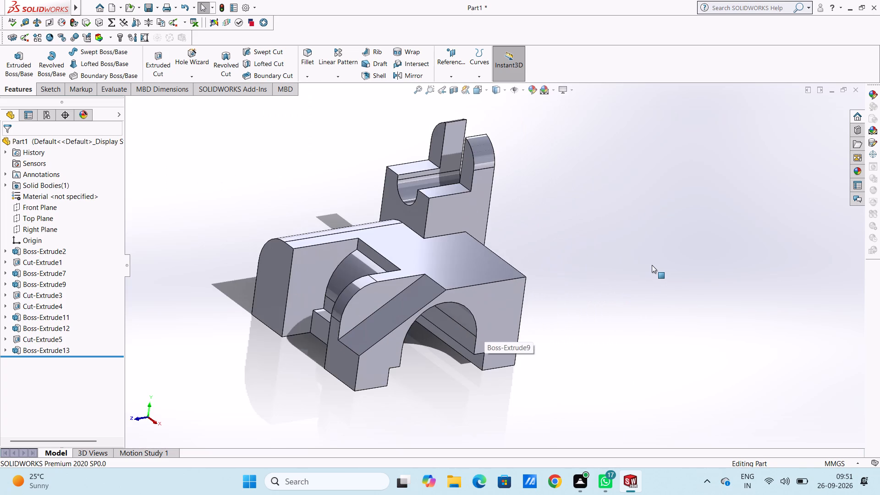
Fillet the arched block's vertical outer corner edge nearest the lug with a symmetric 10 mm radius.
{"action": "middle_click_drag", "start_coordinate": [567, 287], "coordinate": [528, 289]}
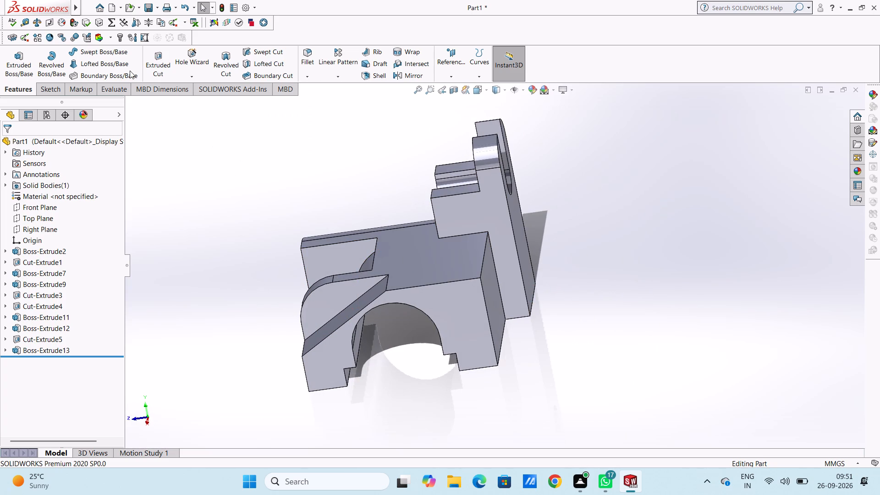
{"action": "left_click", "coordinate": [306, 50]}
{"action": "scroll", "coordinate": [599, 333], "scroll_direction": "down", "scroll_amount": 5}
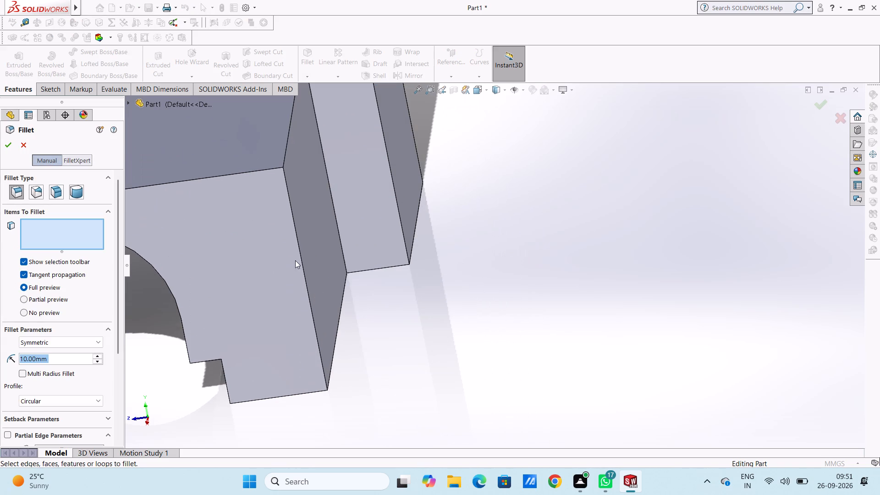
{"action": "left_click", "coordinate": [301, 254]}
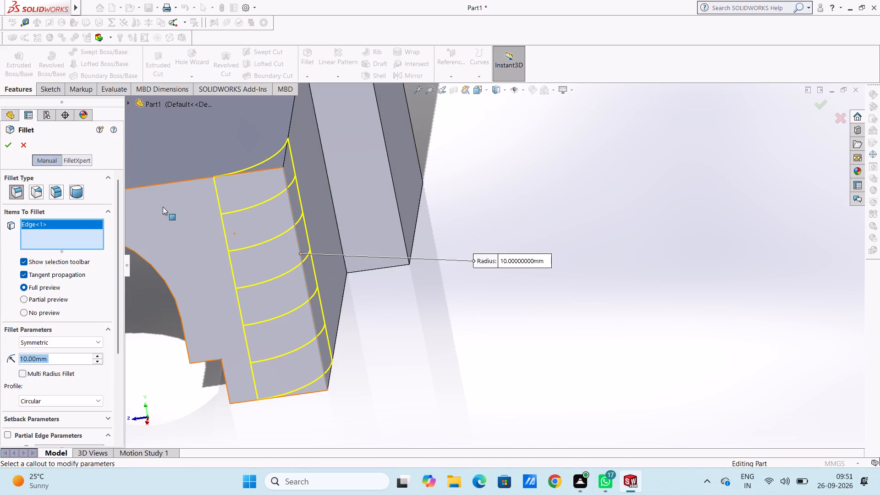
{"action": "left_click", "coordinate": [4, 145]}
{"action": "scroll", "coordinate": [273, 248], "scroll_direction": "up", "scroll_amount": 2}
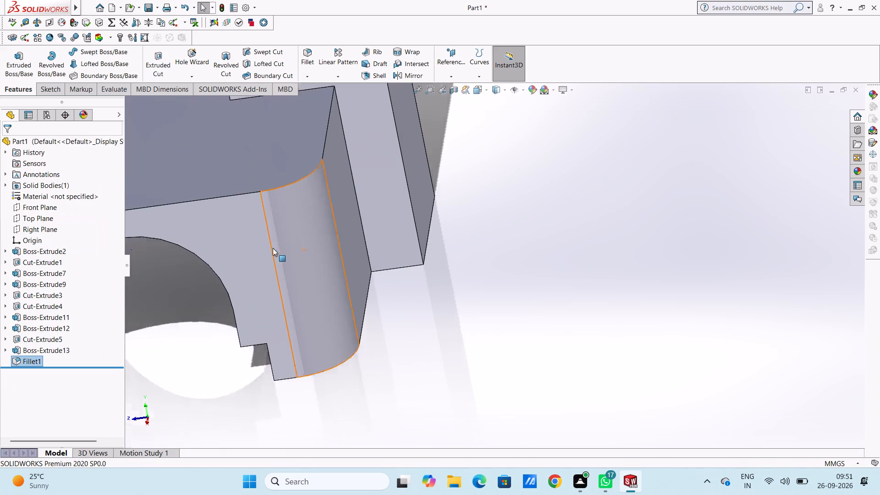
{"action": "scroll", "coordinate": [273, 248], "scroll_direction": "up", "scroll_amount": 6}
{"action": "left_click", "coordinate": [273, 248]}
Inspect the filleted part from all around and return it to the isometric view.
{"action": "middle_click_drag", "start_coordinate": [276, 220], "coordinate": [332, 256]}
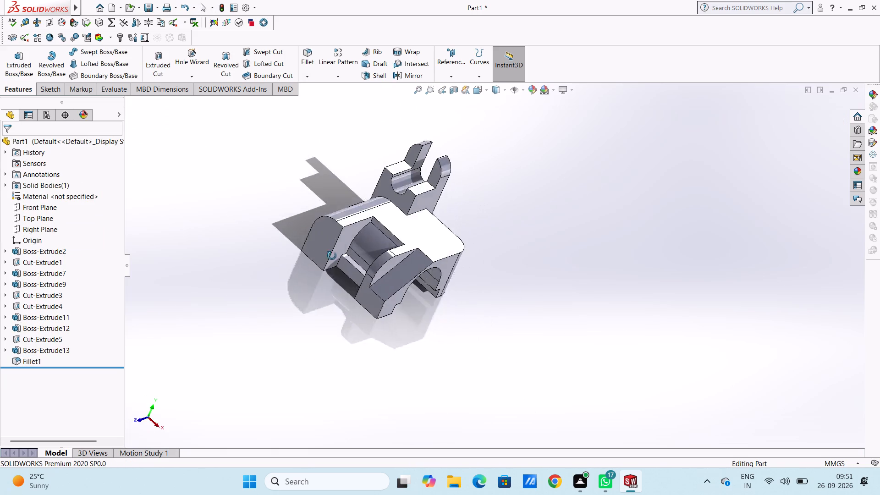
{"action": "middle_click_drag", "start_coordinate": [332, 256], "coordinate": [428, 314]}
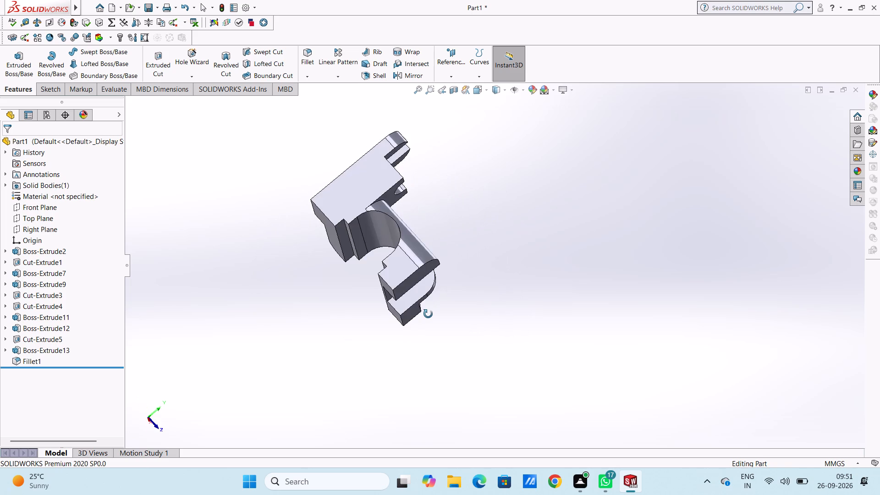
{"action": "middle_click_drag", "start_coordinate": [428, 314], "coordinate": [382, 301]}
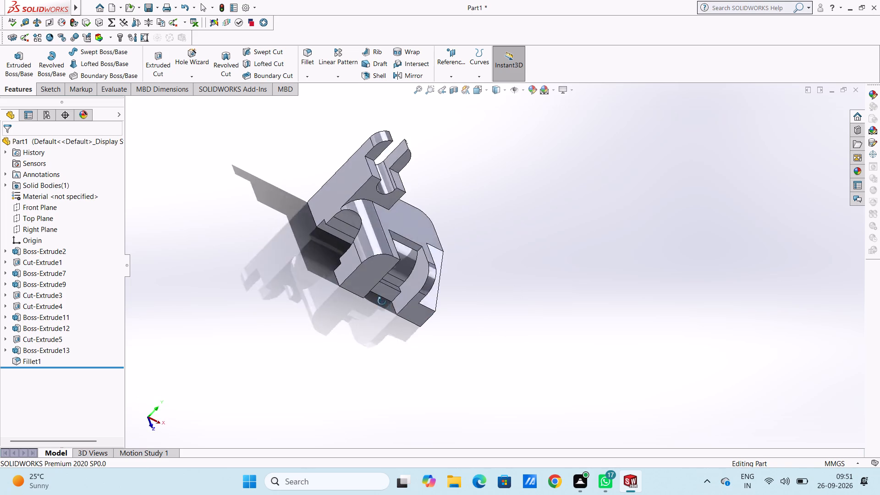
{"action": "middle_click_drag", "start_coordinate": [382, 301], "coordinate": [261, 259]}
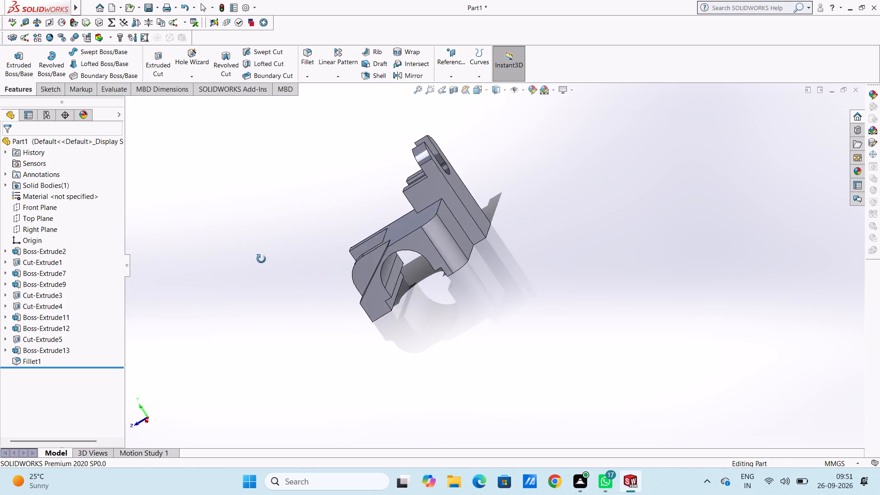
{"action": "middle_click_drag", "start_coordinate": [261, 259], "coordinate": [325, 285]}
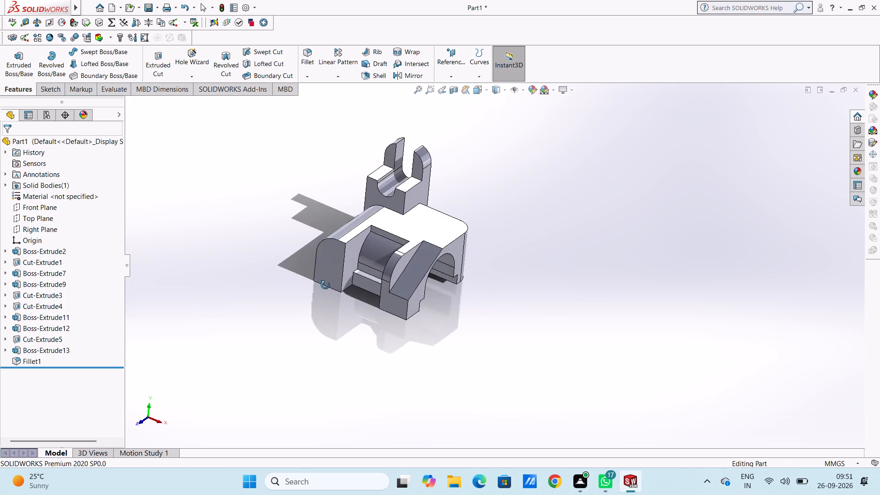
{"action": "middle_click_drag", "start_coordinate": [325, 285], "coordinate": [339, 293]}
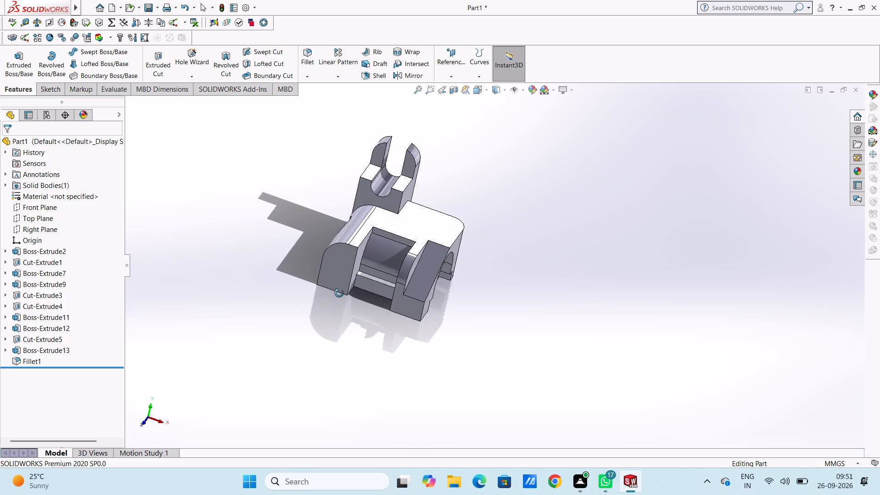
{"action": "middle_click_drag", "start_coordinate": [339, 293], "coordinate": [376, 337]}
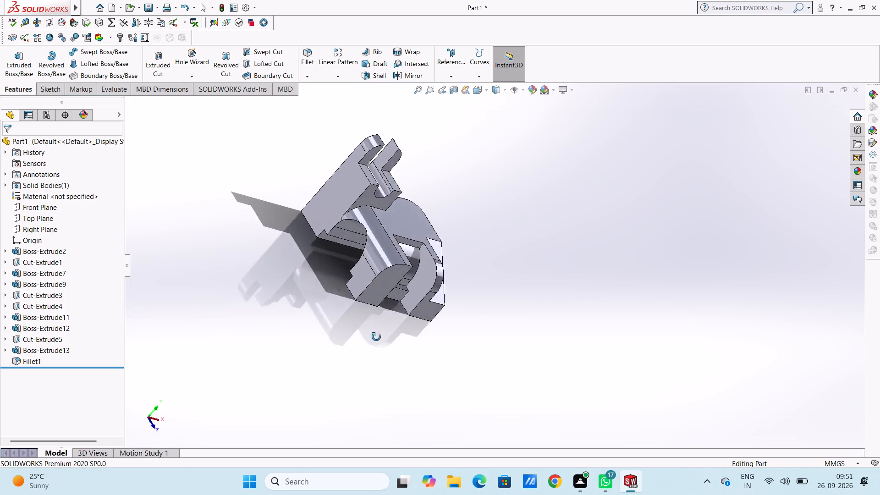
{"action": "middle_click_drag", "start_coordinate": [376, 337], "coordinate": [336, 307]}
{"action": "key", "text": "Escape"}
{"action": "key", "text": "Escape"}
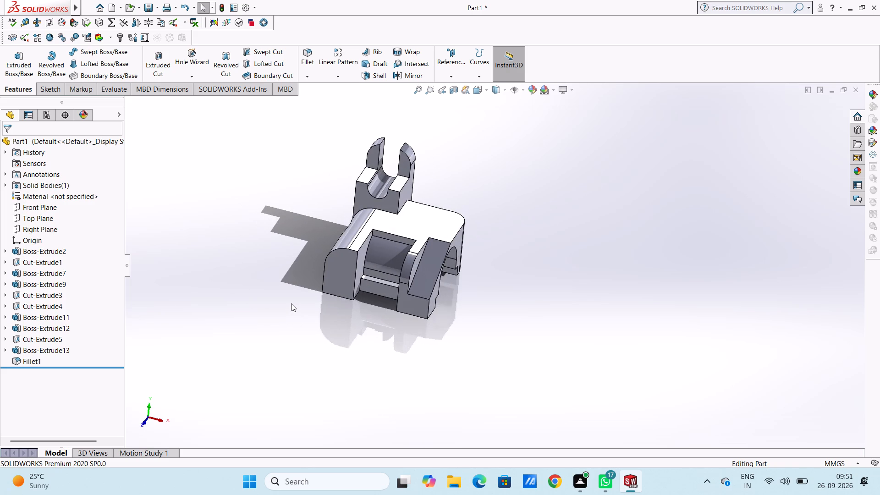
{"action": "key", "text": "ctrl+7"}
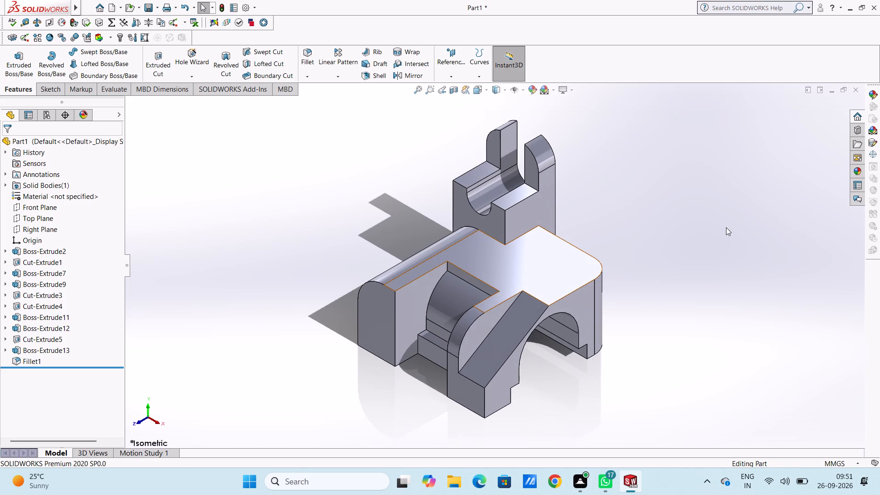
Change the whole part's colour to the medium blue-violet swatch of the standard palette.
{"action": "left_click", "coordinate": [532, 90]}
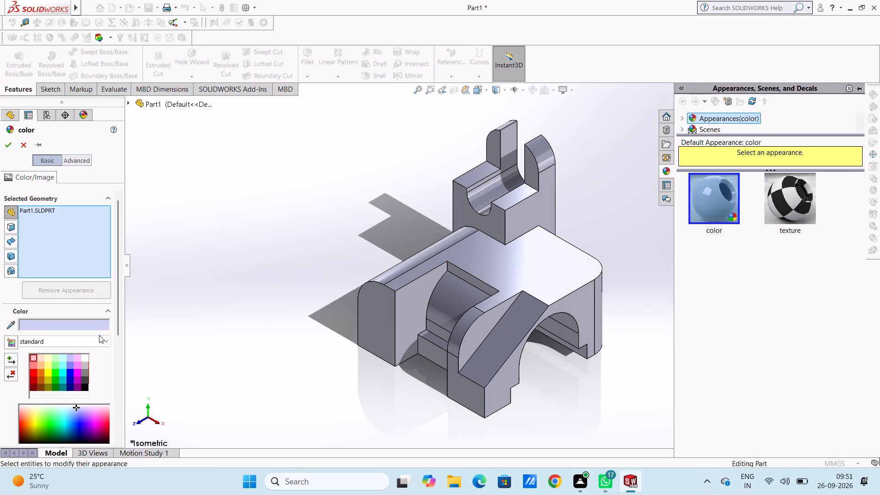
{"action": "left_click", "coordinate": [71, 357]}
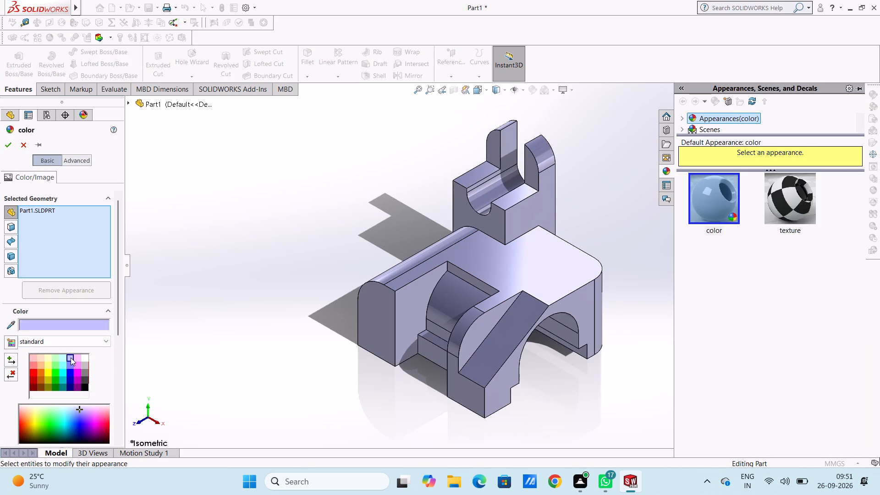
{"action": "left_click", "coordinate": [69, 365]}
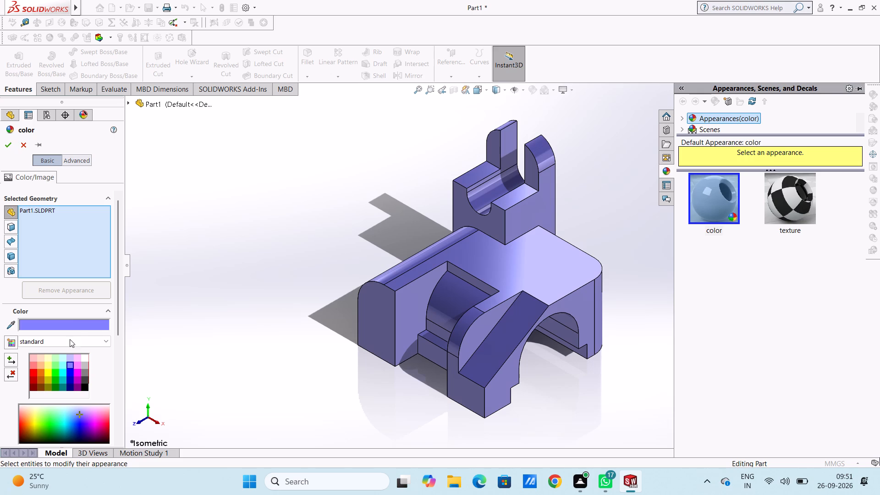
{"action": "left_click", "coordinate": [7, 145]}
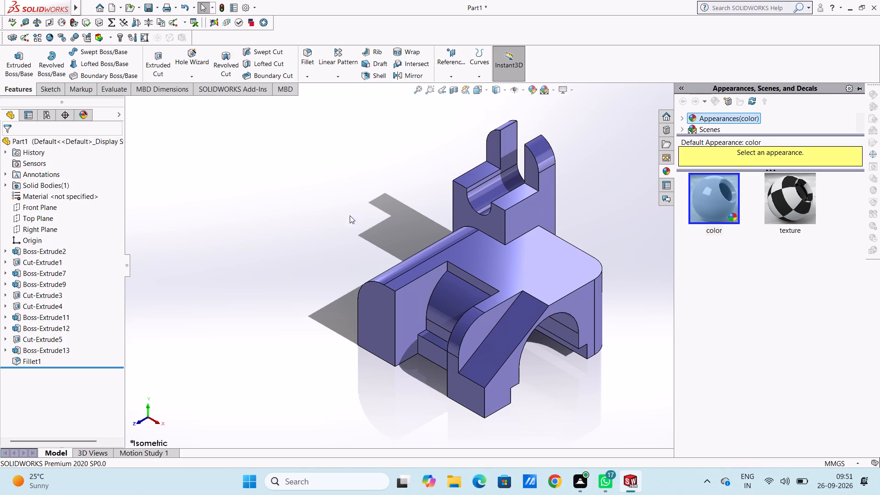
Apply the chromium plate metal appearance to the curved slot face of the lug's extension.
{"action": "left_click_drag", "start_coordinate": [698, 135], "coordinate": [700, 236]}
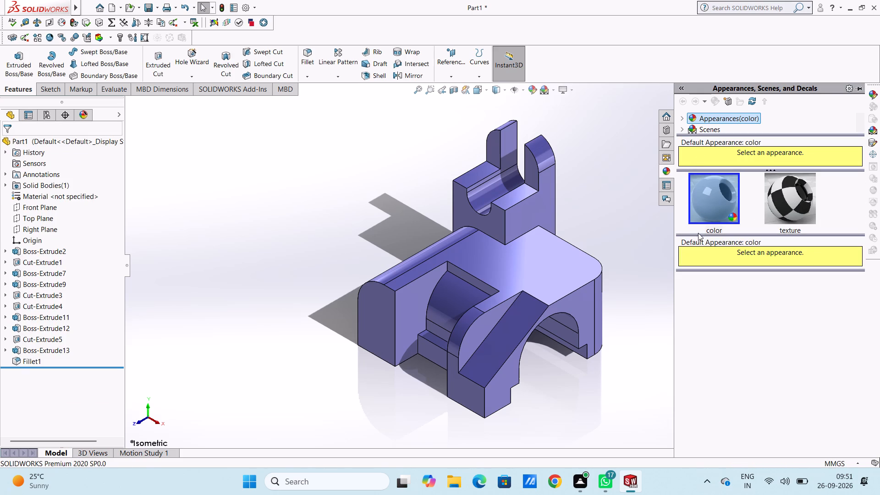
{"action": "left_click", "coordinate": [681, 115]}
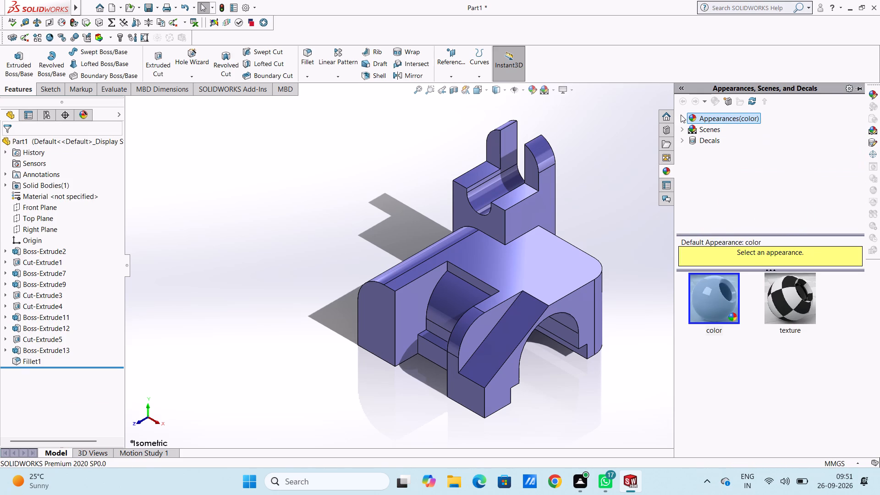
{"action": "left_click", "coordinate": [719, 140]}
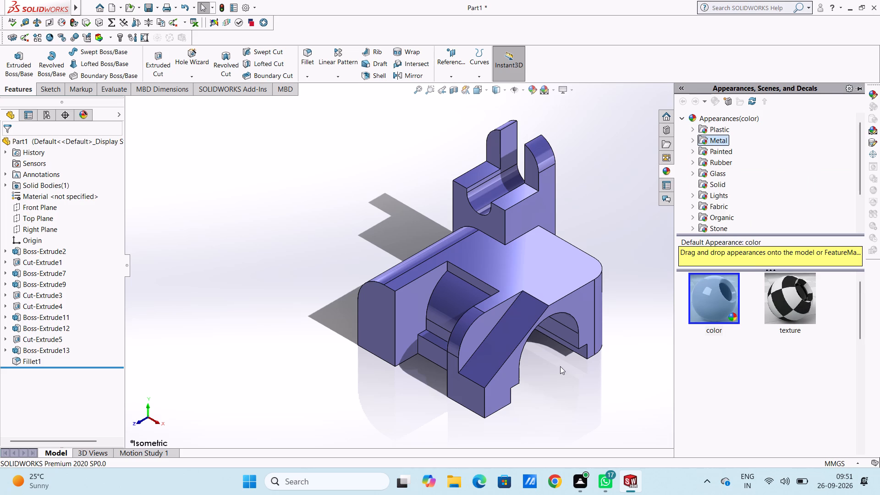
{"action": "scroll", "coordinate": [502, 212], "scroll_direction": "down", "scroll_amount": 5}
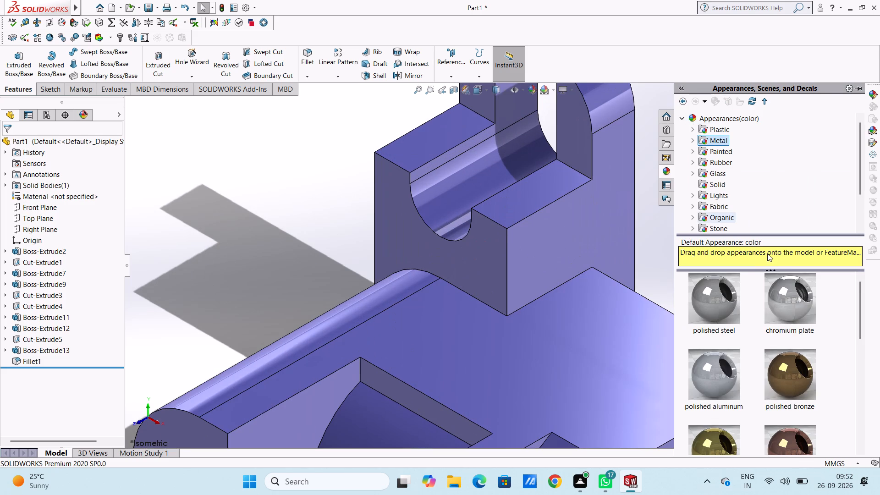
{"action": "left_click_drag", "start_coordinate": [791, 303], "coordinate": [453, 196]}
{"action": "left_click", "coordinate": [421, 198]}
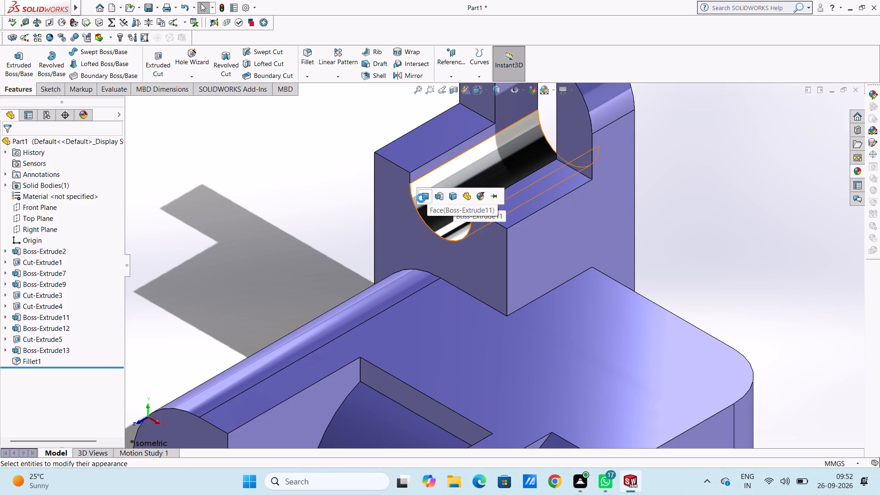
{"action": "scroll", "coordinate": [421, 198], "scroll_direction": "up", "scroll_amount": 4}
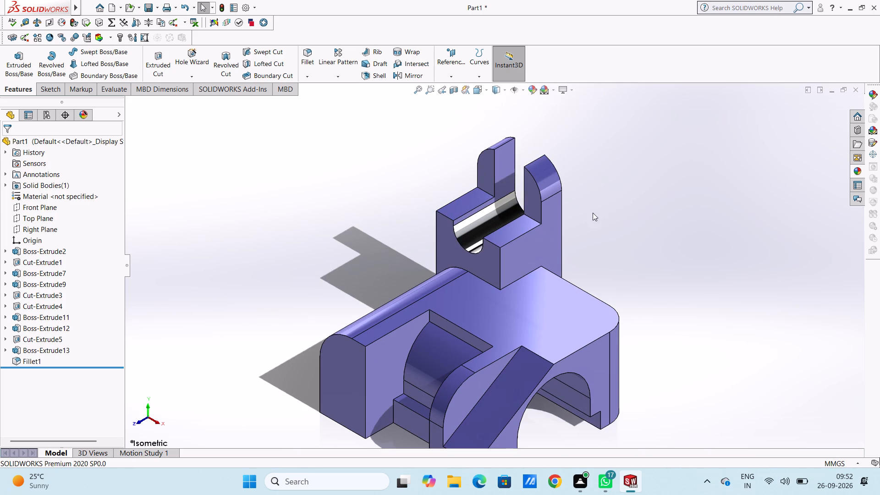
Apply the chromium plate appearance to the flat inner slot wall of the lug extension's prong farther from the filleted corner.
{"action": "scroll", "coordinate": [490, 174], "scroll_direction": "down", "scroll_amount": 6}
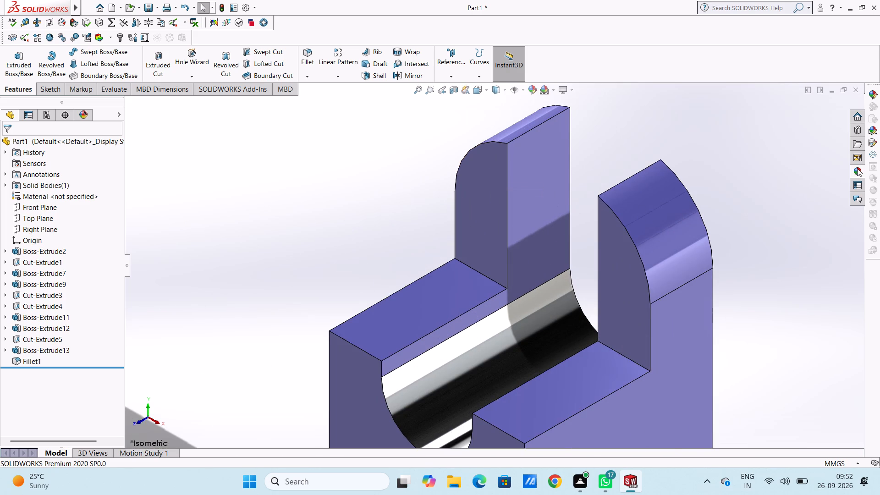
{"action": "left_click", "coordinate": [857, 168]}
{"action": "left_click_drag", "start_coordinate": [791, 304], "coordinate": [442, 339]}
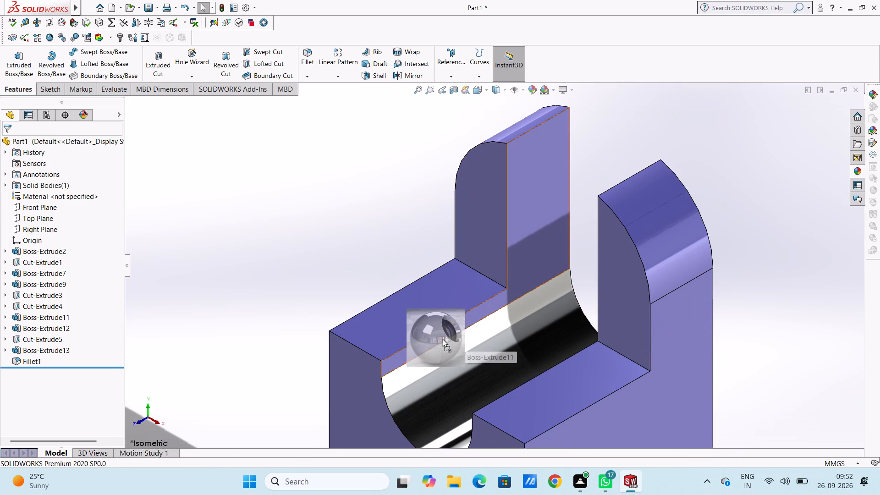
{"action": "left_click_drag", "start_coordinate": [442, 339], "coordinate": [441, 339]}
{"action": "left_click", "coordinate": [441, 338]}
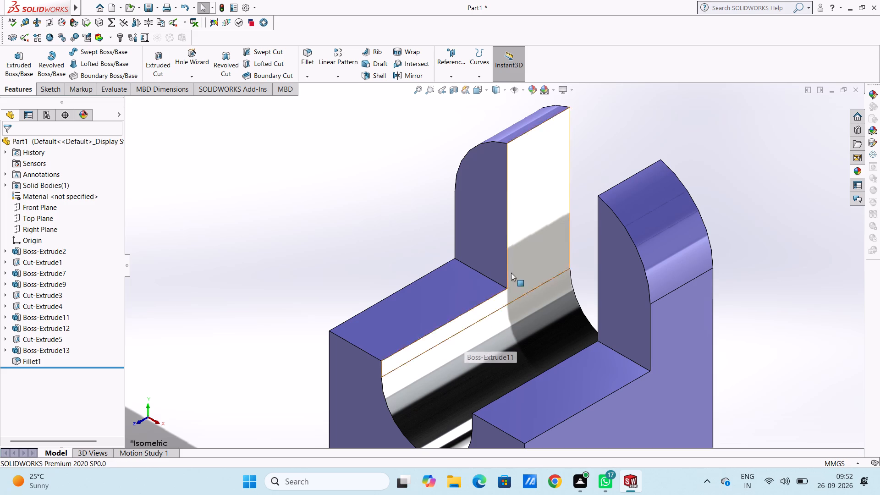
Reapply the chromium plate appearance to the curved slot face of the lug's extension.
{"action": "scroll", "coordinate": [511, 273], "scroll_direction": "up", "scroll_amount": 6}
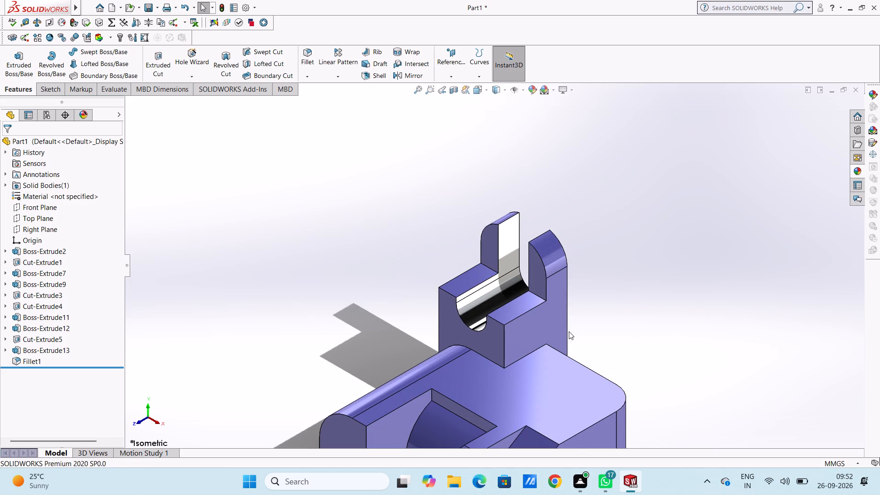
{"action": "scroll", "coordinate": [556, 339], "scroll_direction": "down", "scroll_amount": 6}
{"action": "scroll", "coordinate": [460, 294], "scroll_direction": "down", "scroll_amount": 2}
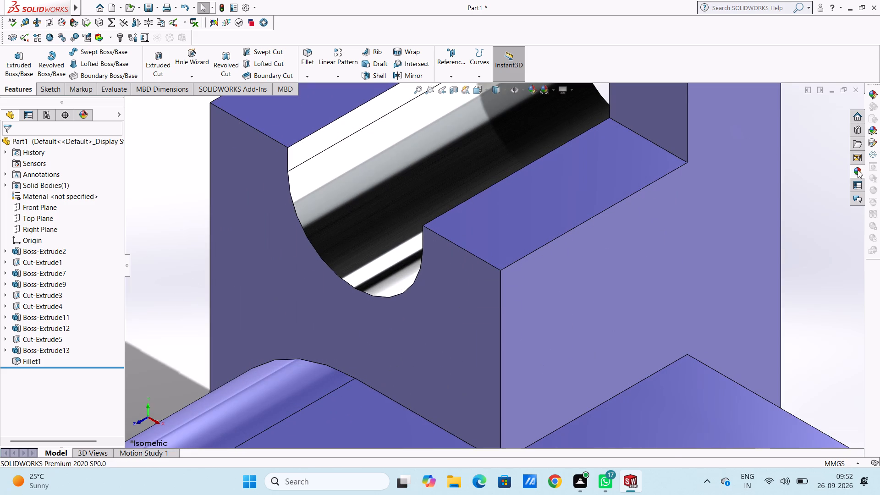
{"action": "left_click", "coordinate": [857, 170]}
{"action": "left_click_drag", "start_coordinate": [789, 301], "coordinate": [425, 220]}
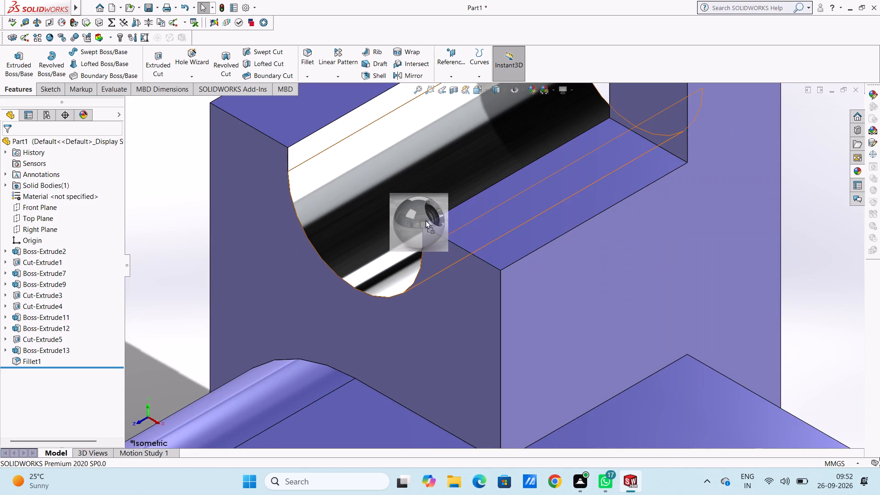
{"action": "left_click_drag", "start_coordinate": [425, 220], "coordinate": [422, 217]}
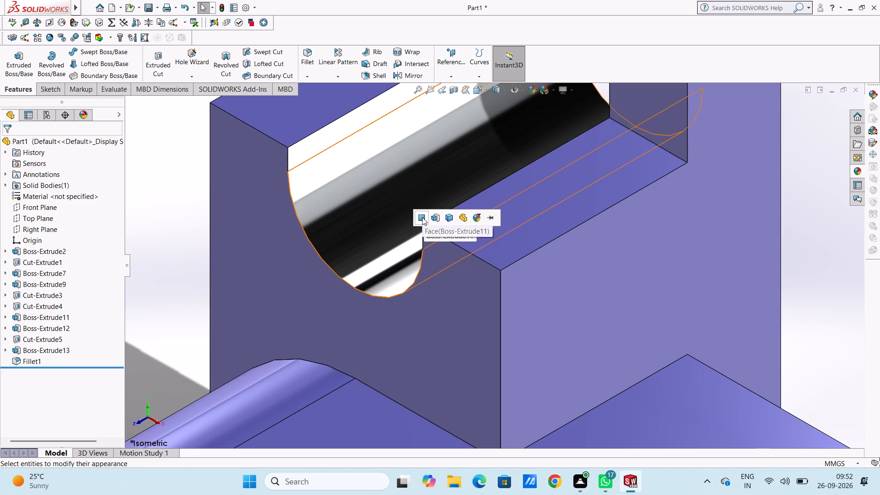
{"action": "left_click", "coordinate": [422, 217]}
Apply the chromium plate appearance to the flat inner slot wall of the opposite prong, nearer the filleted corner.
{"action": "scroll", "coordinate": [426, 202], "scroll_direction": "up", "scroll_amount": 5}
{"action": "middle_click_drag", "start_coordinate": [341, 160], "coordinate": [366, 182]}
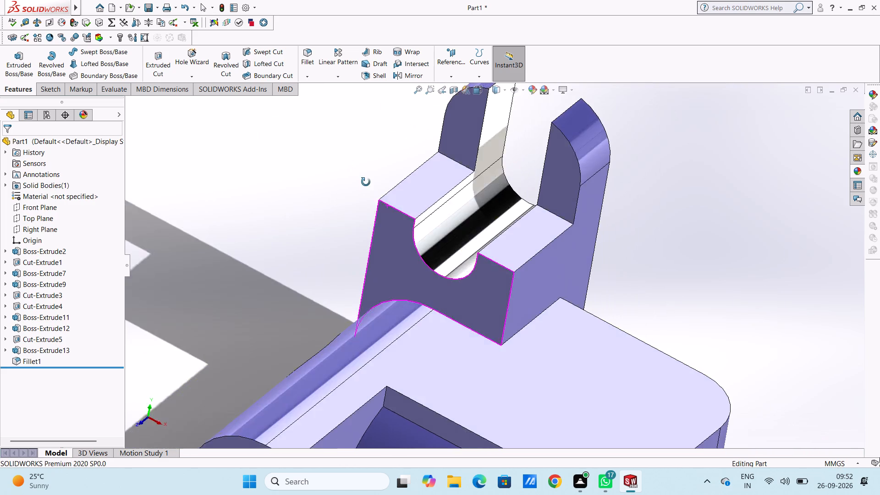
{"action": "middle_click_drag", "start_coordinate": [366, 182], "coordinate": [397, 203]}
{"action": "scroll", "coordinate": [451, 172], "scroll_direction": "down", "scroll_amount": 5}
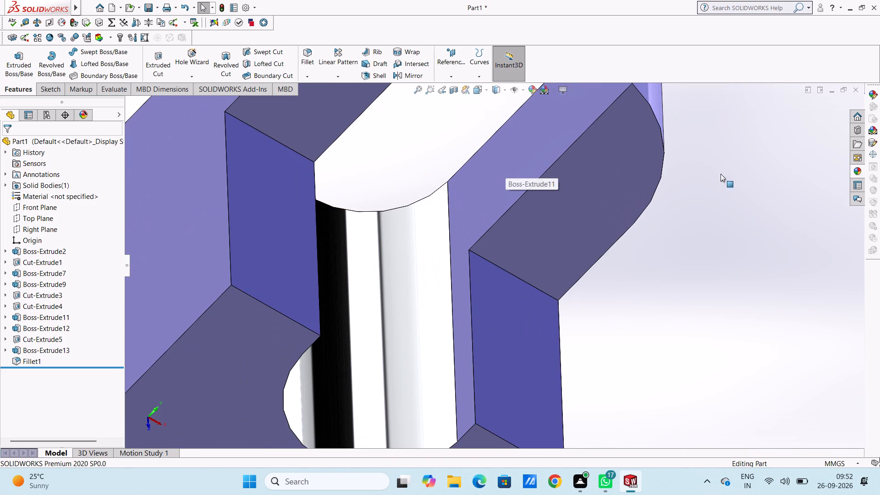
{"action": "left_click", "coordinate": [859, 173]}
{"action": "left_click_drag", "start_coordinate": [797, 296], "coordinate": [533, 182]}
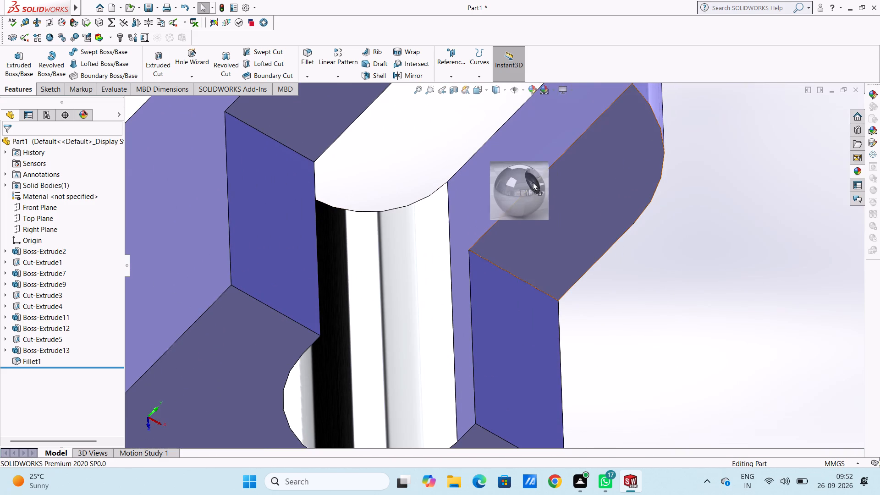
{"action": "left_click_drag", "start_coordinate": [533, 182], "coordinate": [517, 166]}
{"action": "left_click", "coordinate": [514, 165]}
Apply the chromium plate metal appearance to the curved inner face of the large arch opening.
{"action": "scroll", "coordinate": [514, 165], "scroll_direction": "up", "scroll_amount": 5}
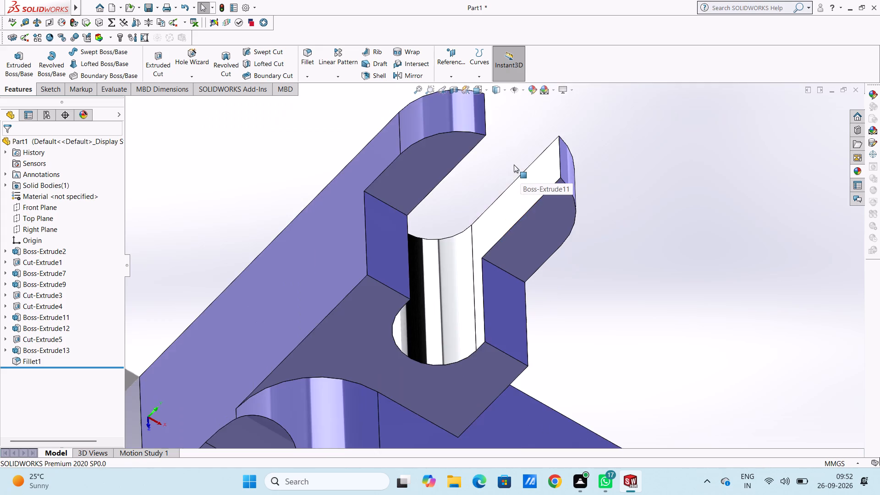
{"action": "middle_click_drag", "start_coordinate": [507, 179], "coordinate": [451, 149]}
{"action": "scroll", "coordinate": [320, 180], "scroll_direction": "up", "scroll_amount": 1}
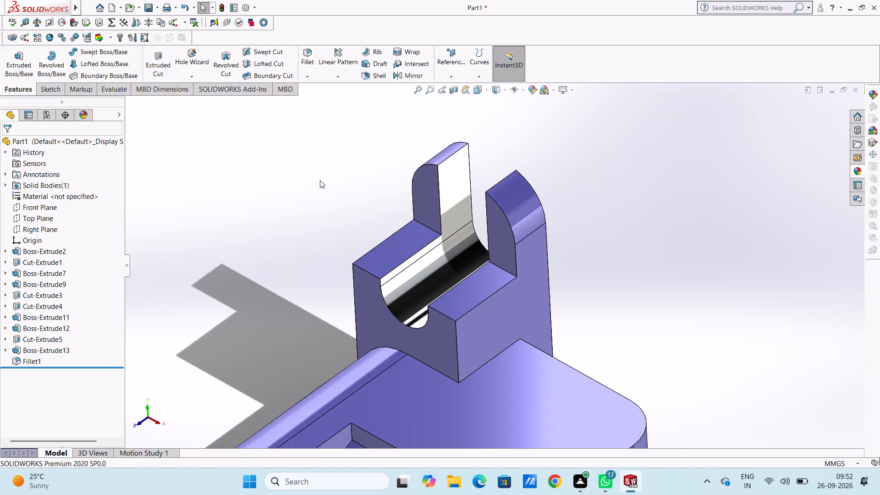
{"action": "left_click", "coordinate": [320, 180]}
{"action": "scroll", "coordinate": [320, 196], "scroll_direction": "up", "scroll_amount": 4}
{"action": "middle_click_drag", "start_coordinate": [360, 250], "coordinate": [334, 171]}
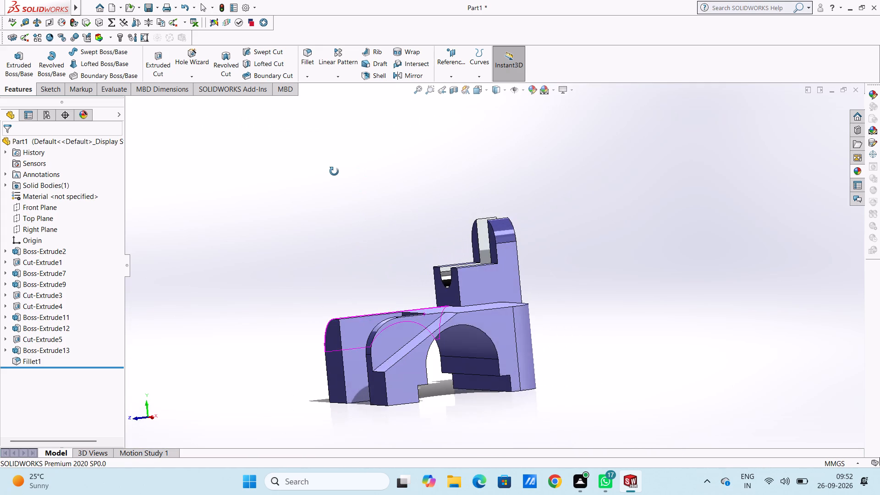
{"action": "middle_click_drag", "start_coordinate": [334, 171], "coordinate": [326, 189]}
{"action": "scroll", "coordinate": [445, 356], "scroll_direction": "down", "scroll_amount": 5}
{"action": "scroll", "coordinate": [445, 355], "scroll_direction": "up", "scroll_amount": 6}
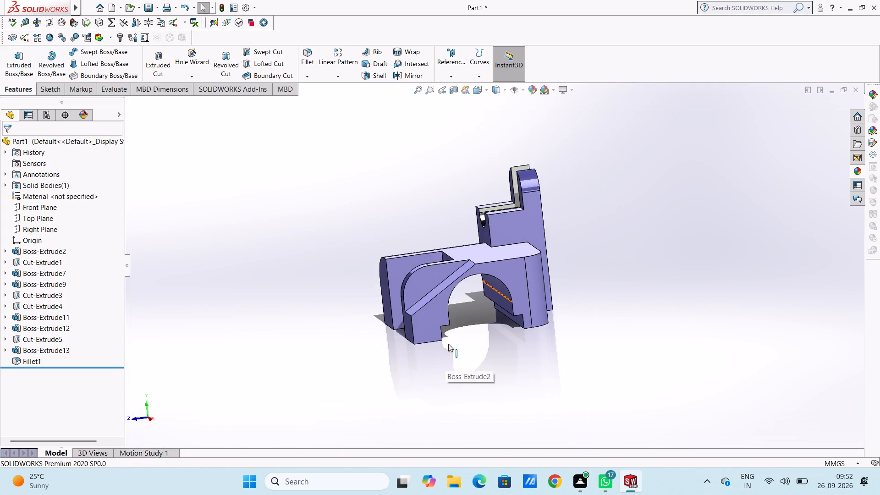
{"action": "middle_click_drag", "start_coordinate": [455, 337], "coordinate": [482, 336]}
{"action": "scroll", "coordinate": [503, 297], "scroll_direction": "down", "scroll_amount": 7}
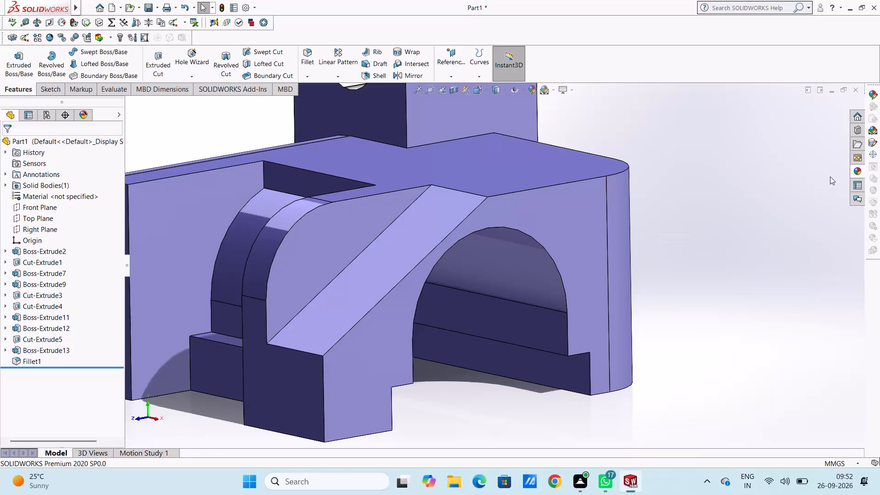
{"action": "left_click", "coordinate": [855, 172]}
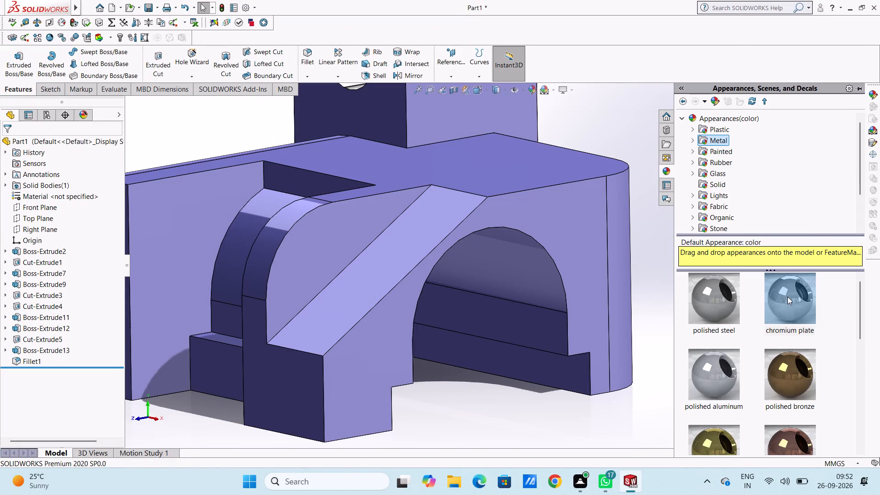
{"action": "left_click_drag", "start_coordinate": [789, 297], "coordinate": [537, 279]}
{"action": "left_click", "coordinate": [536, 278]}
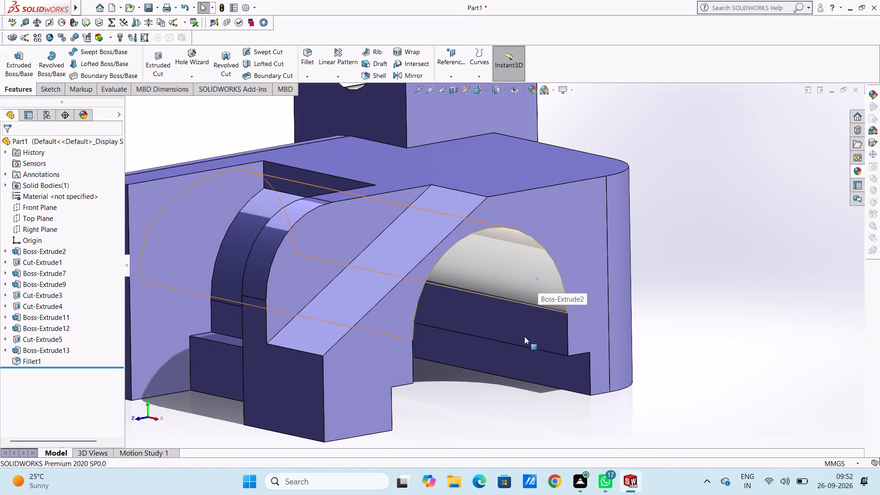
On the arch opening's lug side, apply polished steel to the upper flat inner face and chromium plate to the lower stepped face.
{"action": "scroll", "coordinate": [524, 334], "scroll_direction": "up", "scroll_amount": 5}
{"action": "scroll", "coordinate": [504, 321], "scroll_direction": "down", "scroll_amount": 6}
{"action": "scroll", "coordinate": [501, 210], "scroll_direction": "down", "scroll_amount": 4}
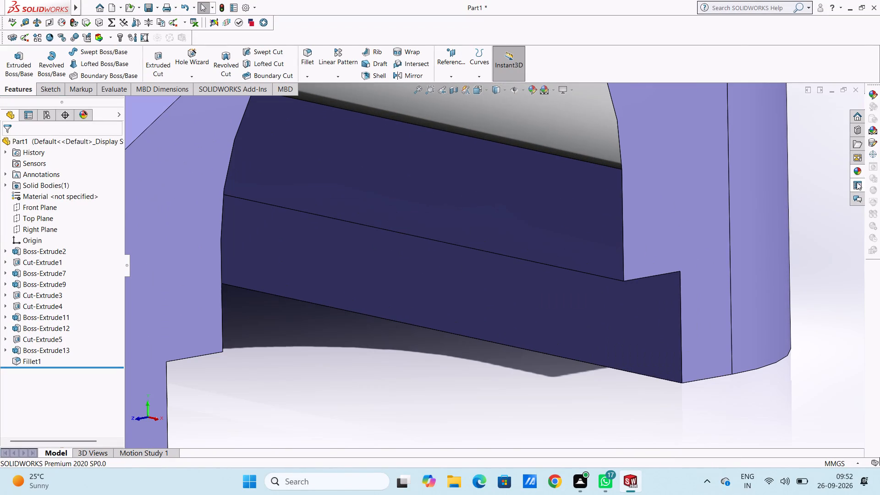
{"action": "left_click", "coordinate": [854, 169]}
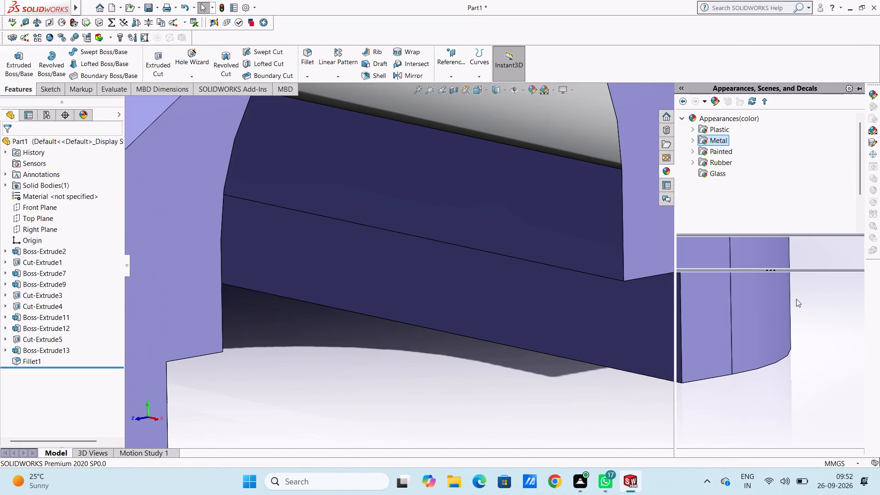
{"action": "left_click_drag", "start_coordinate": [736, 296], "coordinate": [434, 188]}
{"action": "left_click", "coordinate": [431, 188]}
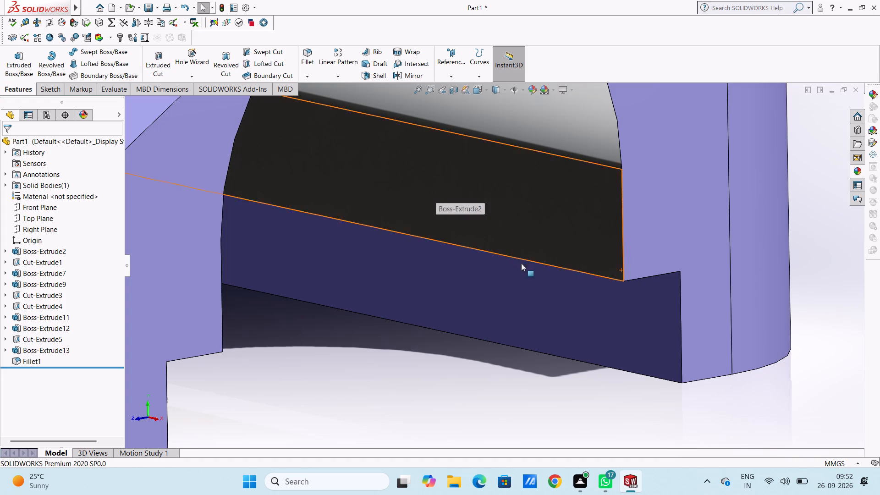
{"action": "scroll", "coordinate": [573, 322], "scroll_direction": "down", "scroll_amount": 4}
{"action": "left_click", "coordinate": [856, 169]}
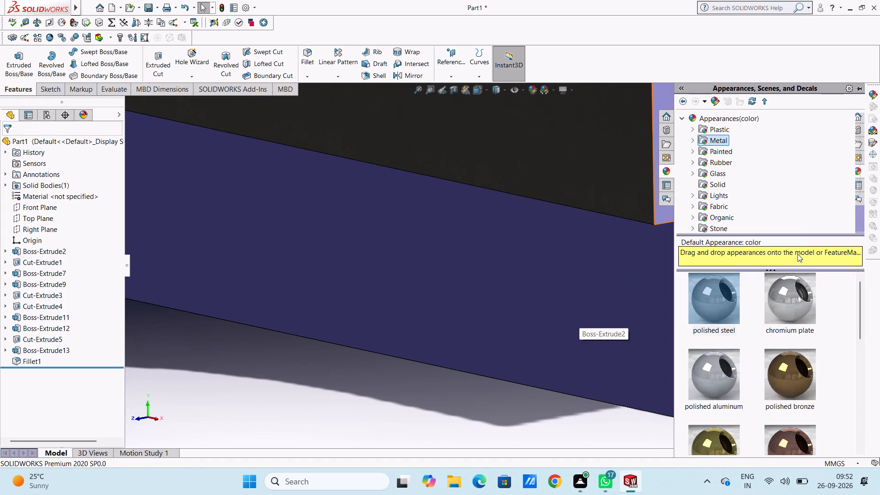
{"action": "left_click_drag", "start_coordinate": [788, 296], "coordinate": [553, 274]}
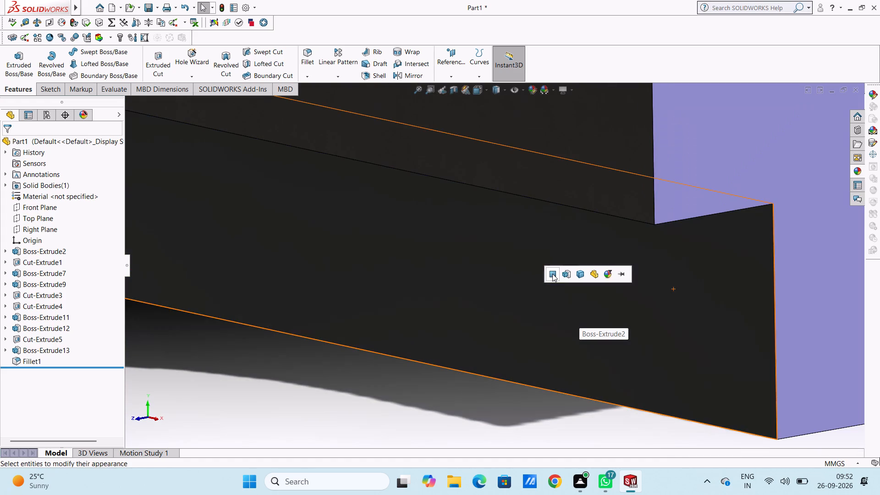
{"action": "left_click", "coordinate": [552, 274]}
On the arch opening's sloped-rib side, apply polished steel to the upper flat inner face and chromium plate to the lower stepped face.
{"action": "scroll", "coordinate": [554, 272], "scroll_direction": "up", "scroll_amount": 8}
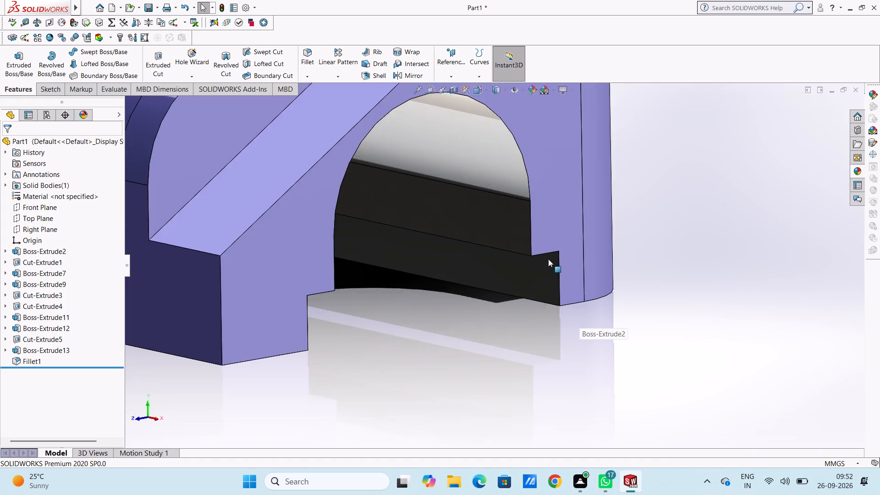
{"action": "scroll", "coordinate": [548, 255], "scroll_direction": "up", "scroll_amount": 4}
{"action": "middle_click_drag", "start_coordinate": [536, 259], "coordinate": [481, 256]}
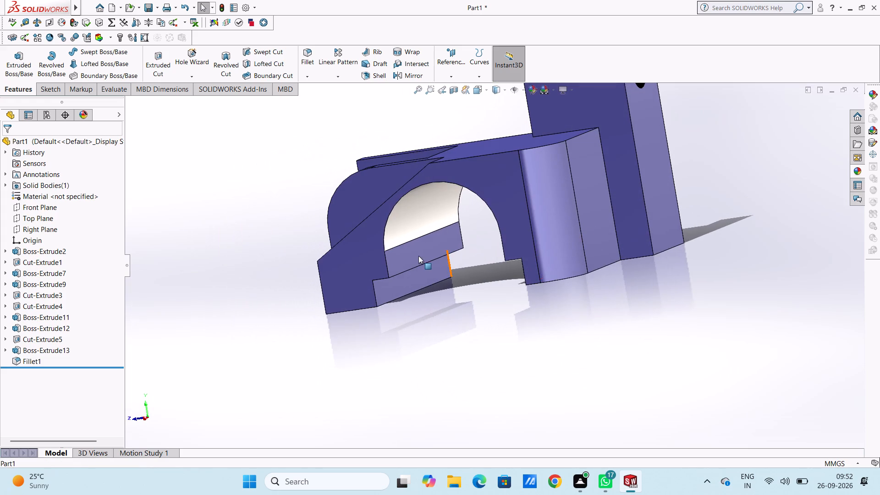
{"action": "scroll", "coordinate": [418, 256], "scroll_direction": "down", "scroll_amount": 6}
{"action": "left_click", "coordinate": [860, 170]}
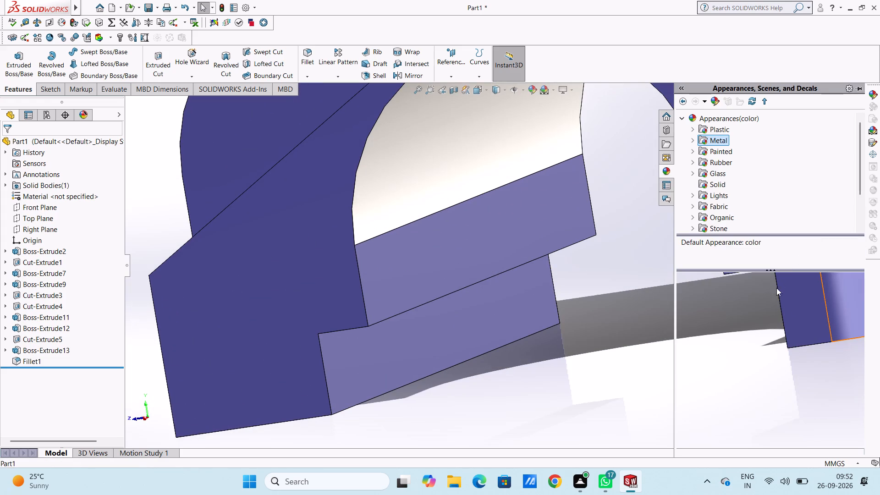
{"action": "left_click_drag", "start_coordinate": [720, 278], "coordinate": [450, 237]}
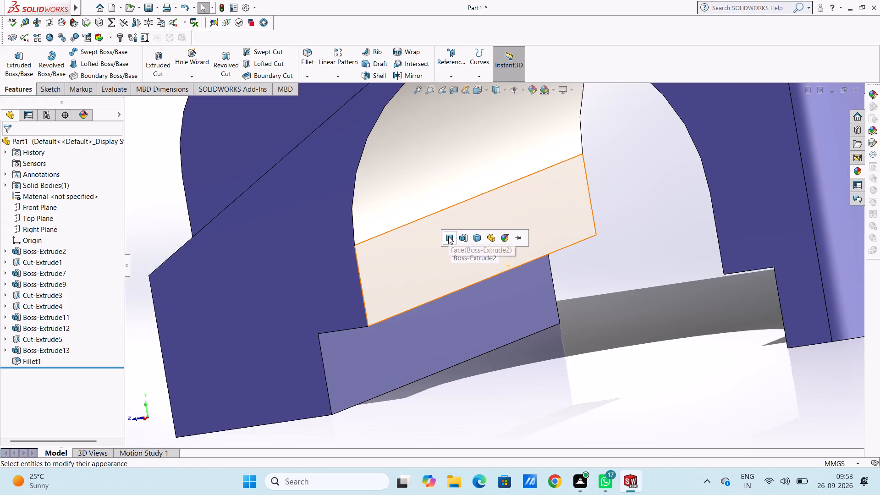
{"action": "left_click", "coordinate": [448, 236]}
{"action": "left_click", "coordinate": [856, 172]}
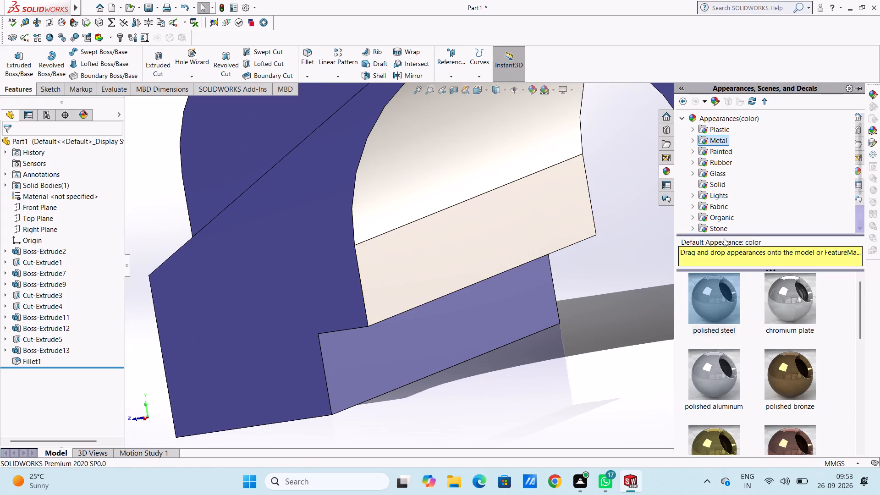
{"action": "scroll", "coordinate": [445, 325], "scroll_direction": "down", "scroll_amount": 6}
{"action": "left_click_drag", "start_coordinate": [796, 292], "coordinate": [735, 288]}
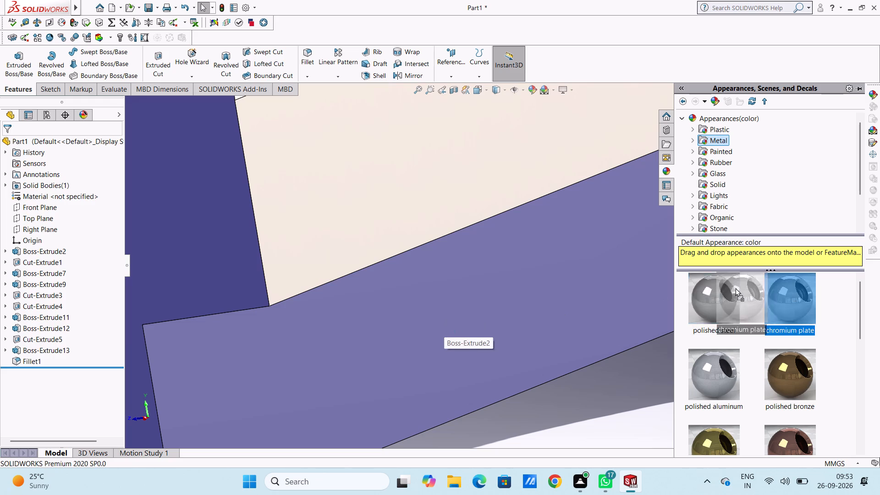
{"action": "left_click_drag", "start_coordinate": [735, 288], "coordinate": [514, 275]}
{"action": "left_click", "coordinate": [512, 275]}
Apply chromium plate to the downward-facing ledge between the two flat faces on the arch opening's sloped-rib side.
{"action": "scroll", "coordinate": [521, 264], "scroll_direction": "up", "scroll_amount": 4}
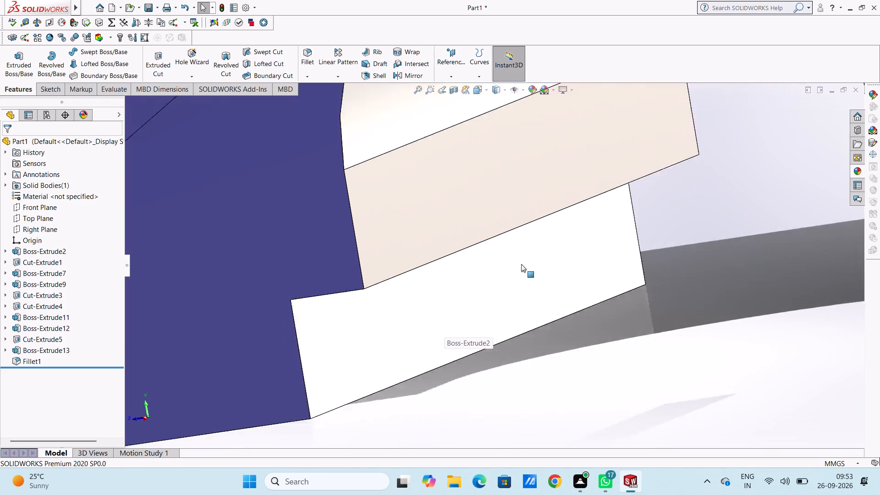
{"action": "scroll", "coordinate": [521, 264], "scroll_direction": "up", "scroll_amount": 5}
{"action": "middle_click_drag", "start_coordinate": [517, 265], "coordinate": [526, 201]}
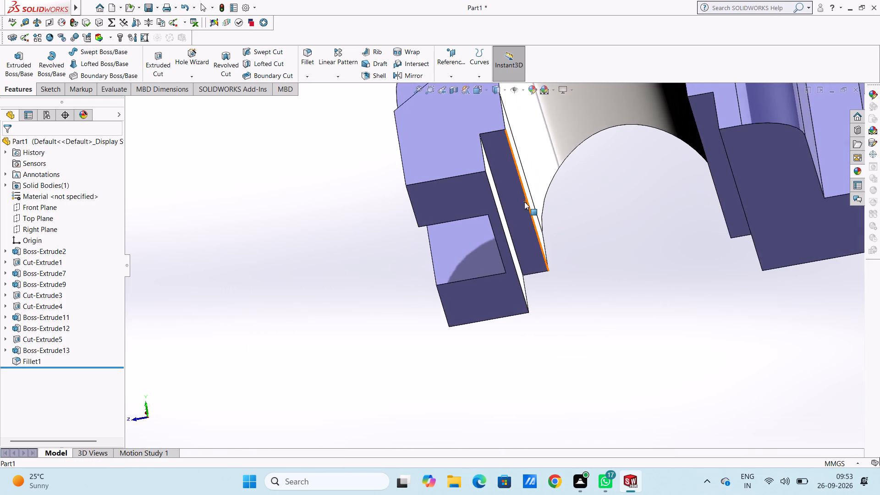
{"action": "scroll", "coordinate": [522, 202], "scroll_direction": "down", "scroll_amount": 5}
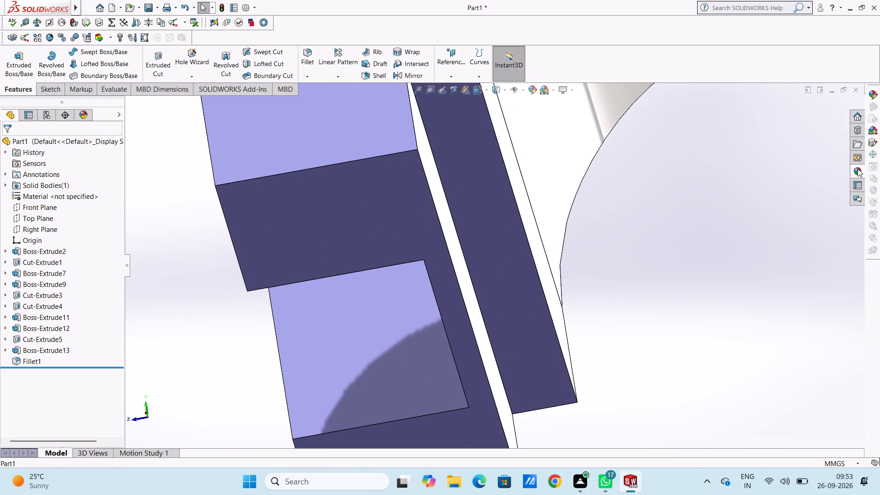
{"action": "left_click", "coordinate": [853, 172]}
{"action": "left_click_drag", "start_coordinate": [796, 301], "coordinate": [510, 222]}
{"action": "left_click", "coordinate": [509, 222]}
Apply chromium plate to the matching downward-facing ledge on the arch opening's lug side.
{"action": "scroll", "coordinate": [728, 182], "scroll_direction": "up", "scroll_amount": 5}
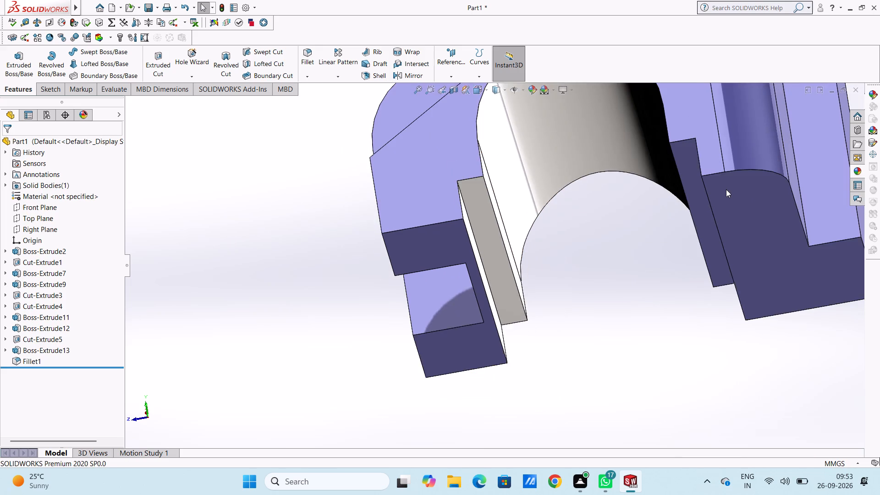
{"action": "scroll", "coordinate": [713, 204], "scroll_direction": "down", "scroll_amount": 3}
{"action": "middle_click_drag", "start_coordinate": [731, 202], "coordinate": [741, 202]}
{"action": "scroll", "coordinate": [628, 198], "scroll_direction": "down", "scroll_amount": 4}
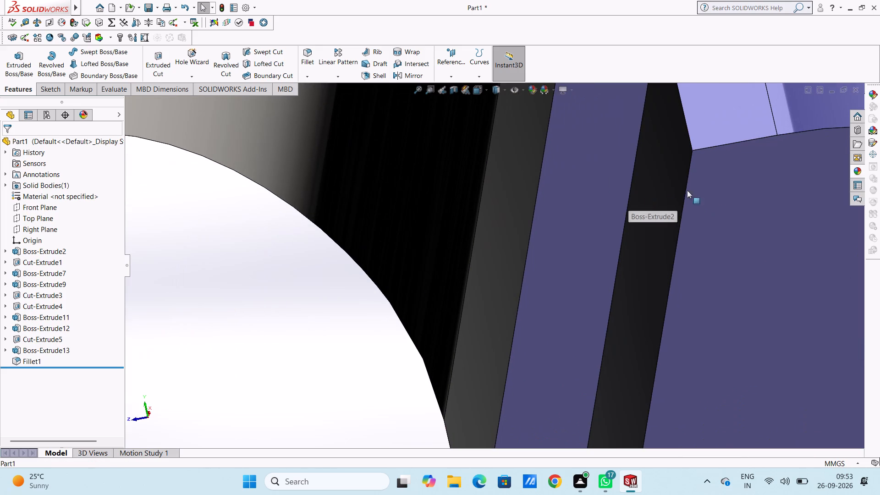
{"action": "left_click", "coordinate": [853, 166]}
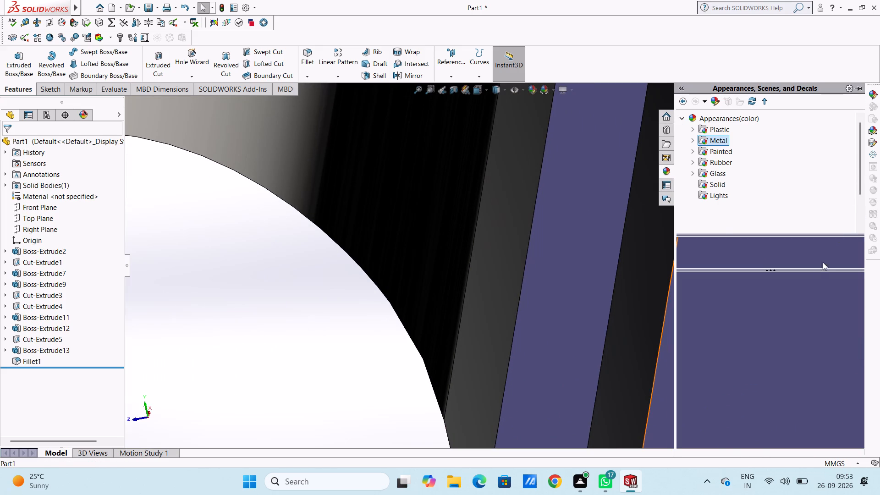
{"action": "left_click_drag", "start_coordinate": [795, 299], "coordinate": [606, 212]}
{"action": "left_click", "coordinate": [606, 212]}
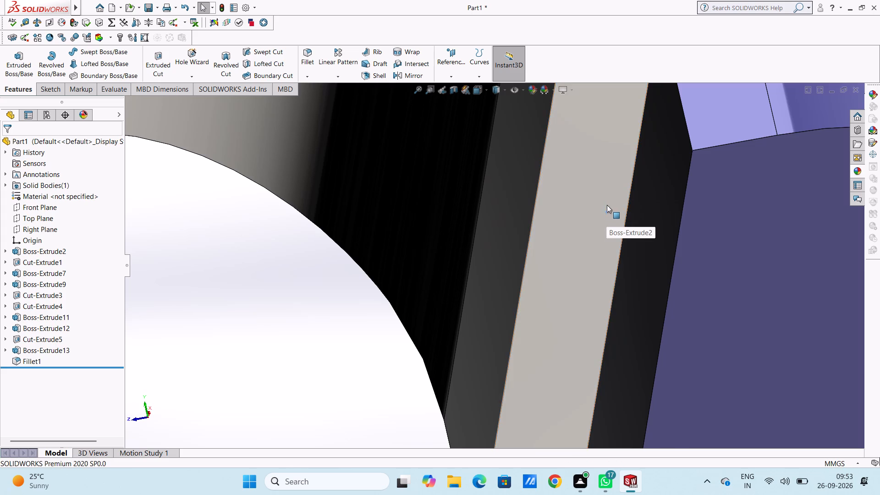
Examine the whole part and its metal-finished slot and arch faces from several sides, ending in the isometric view.
{"action": "scroll", "coordinate": [608, 203], "scroll_direction": "up", "scroll_amount": 10}
{"action": "middle_click_drag", "start_coordinate": [634, 174], "coordinate": [634, 213]}
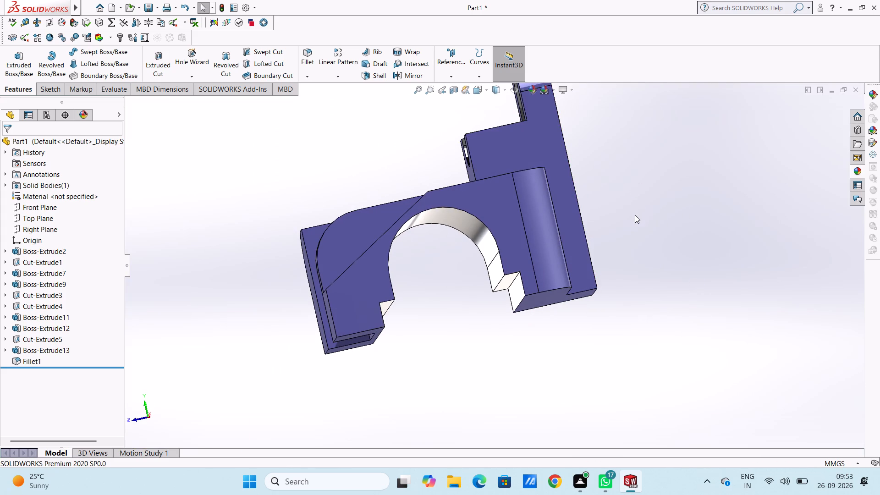
{"action": "key", "text": "Escape"}
{"action": "key", "text": "Escape"}
{"action": "scroll", "coordinate": [640, 207], "scroll_direction": "up", "scroll_amount": 2}
{"action": "middle_click_drag", "start_coordinate": [643, 207], "coordinate": [649, 206]}
{"action": "middle_click_drag", "start_coordinate": [649, 206], "coordinate": [660, 230]}
{"action": "scroll", "coordinate": [649, 206], "scroll_direction": "down", "scroll_amount": 1}
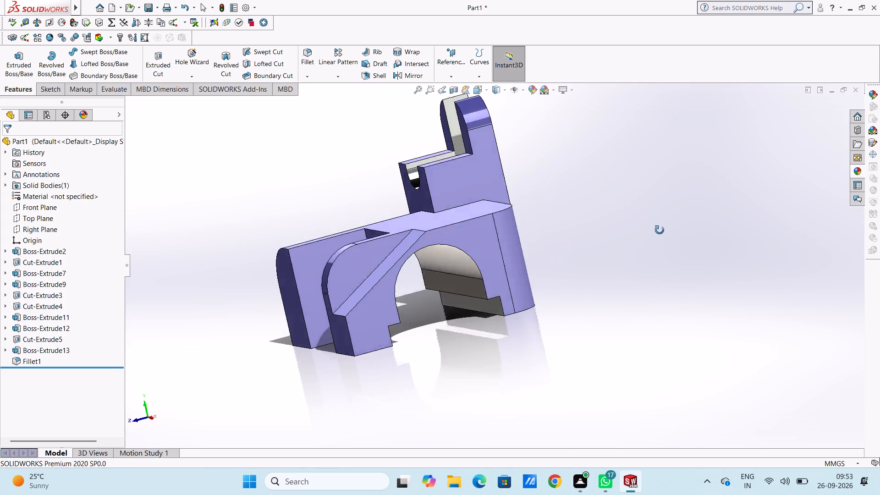
{"action": "middle_click_drag", "start_coordinate": [660, 230], "coordinate": [575, 234]}
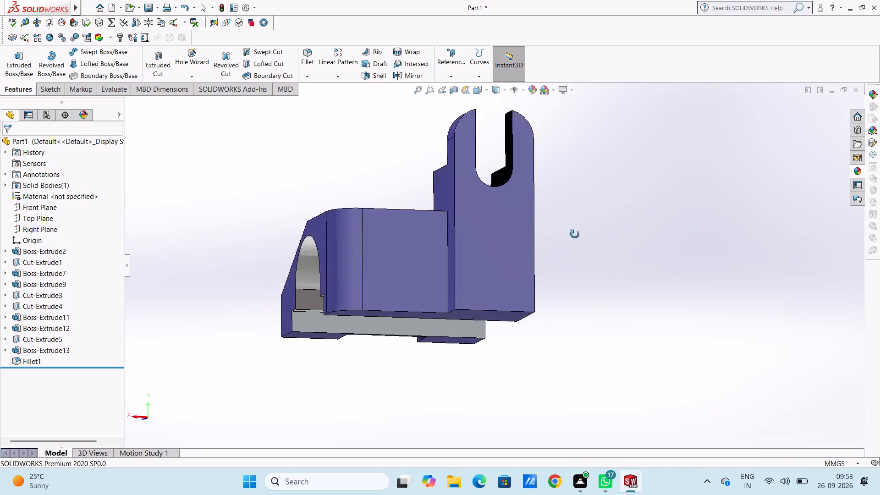
{"action": "middle_click_drag", "start_coordinate": [575, 234], "coordinate": [726, 299]}
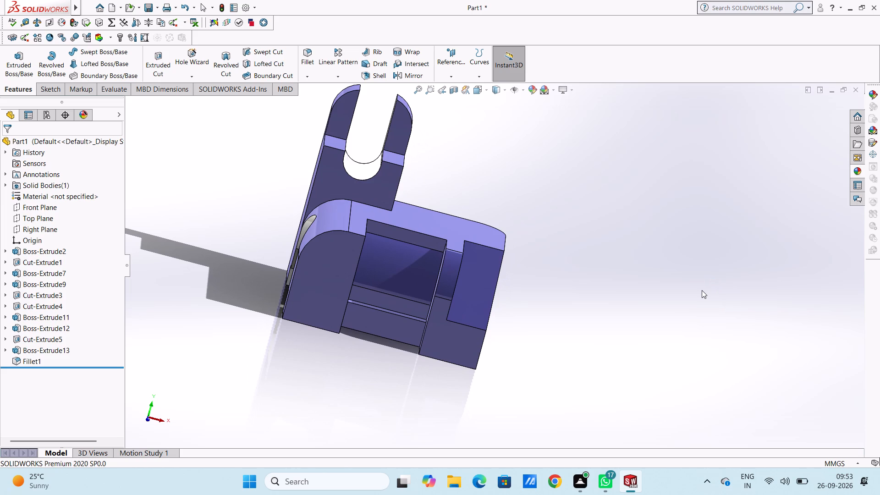
{"action": "key", "text": "ctrl+7"}
{"action": "key", "text": "Escape"}
{"action": "key", "text": "Escape"}
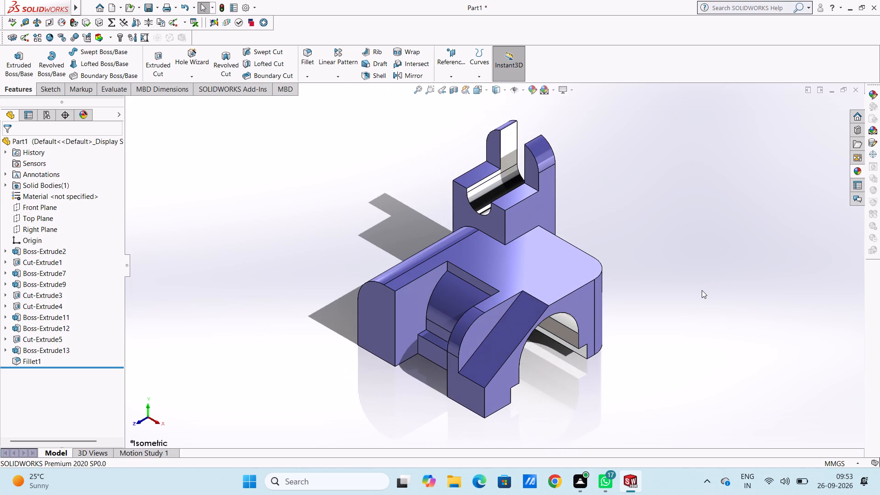
Save the part in the Documents folder as a SOLIDWORKS part named "cross journal bracket".
{"action": "key", "text": "ctrl+s"}
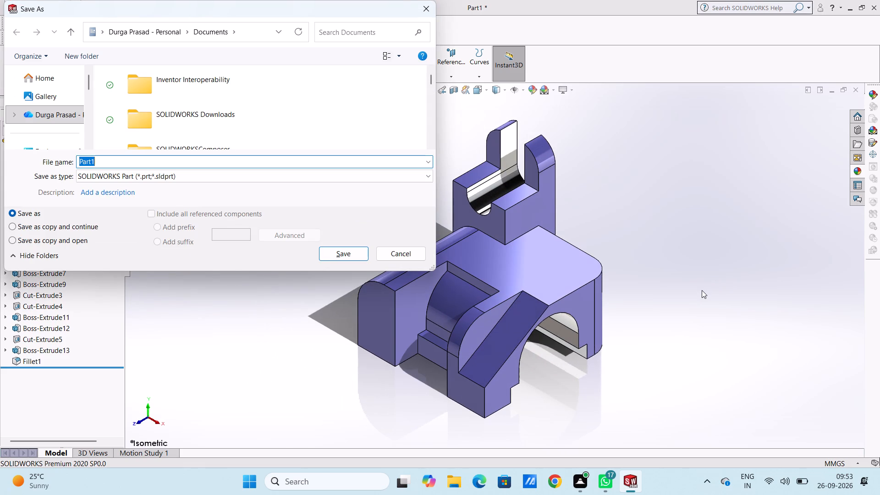
{"action": "type", "text": "cr"}
{"action": "key", "text": "o"}
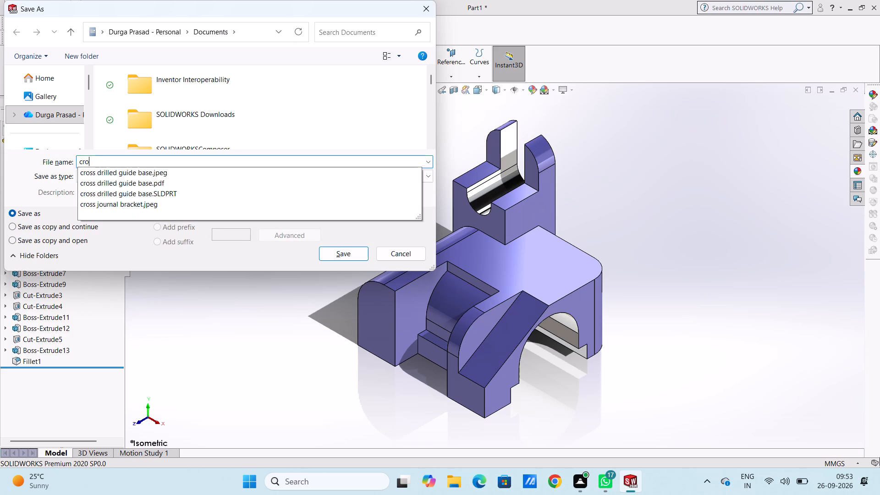
{"action": "type", "text": "ss journal"}
{"action": "key", "text": "space"}
{"action": "key", "text": "b"}
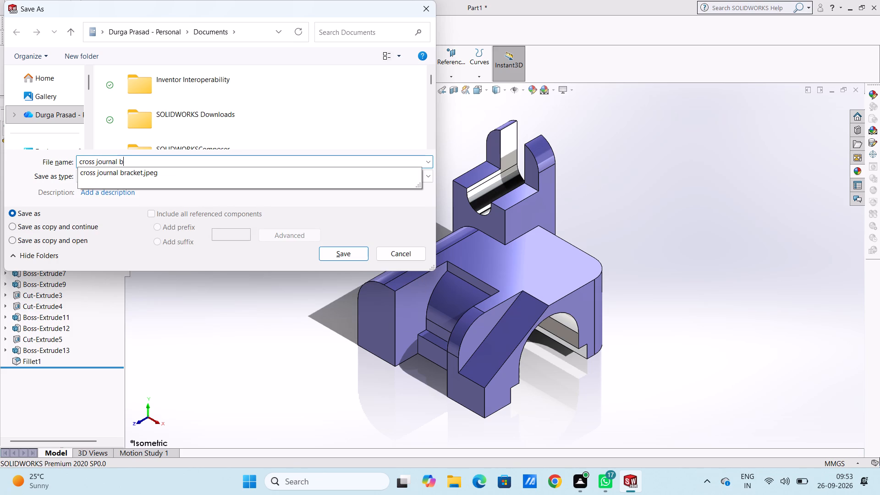
{"action": "type", "text": "racket"}
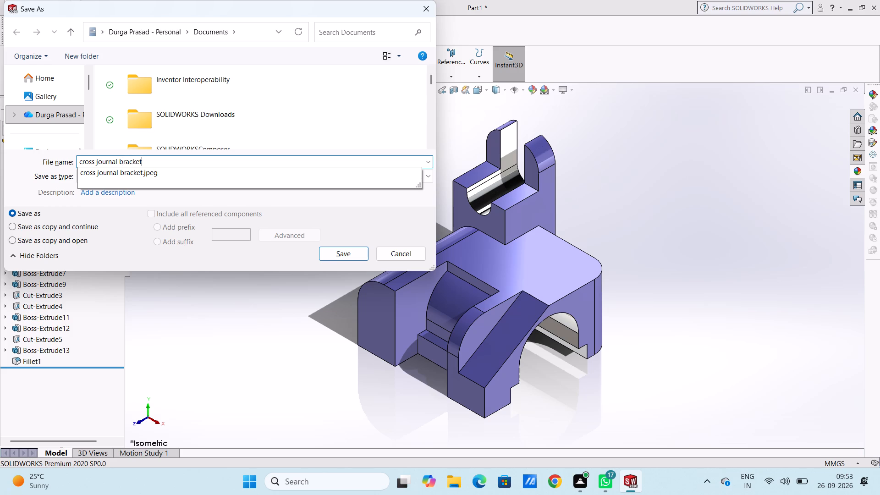
{"action": "left_click", "coordinate": [337, 256]}
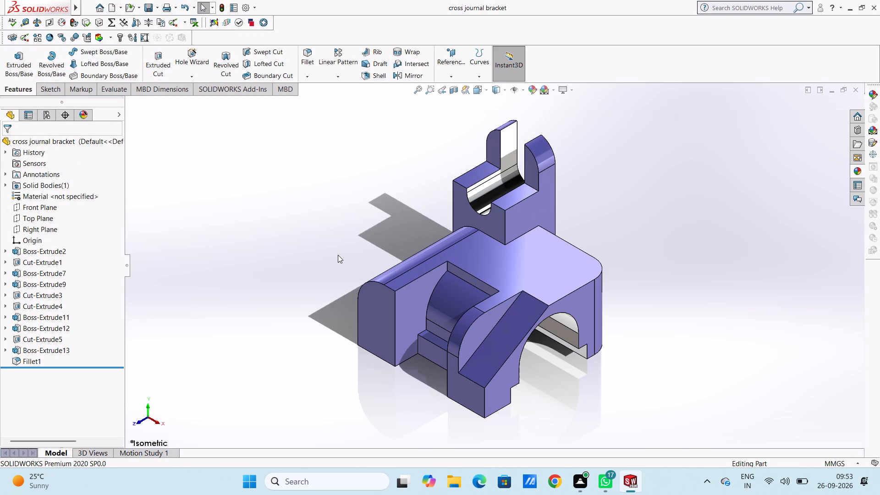
Save a copy of the part in Adobe Portable Document Format (*.pdf) under the same name, cross journal bracket.
{"action": "left_click", "coordinate": [157, 7]}
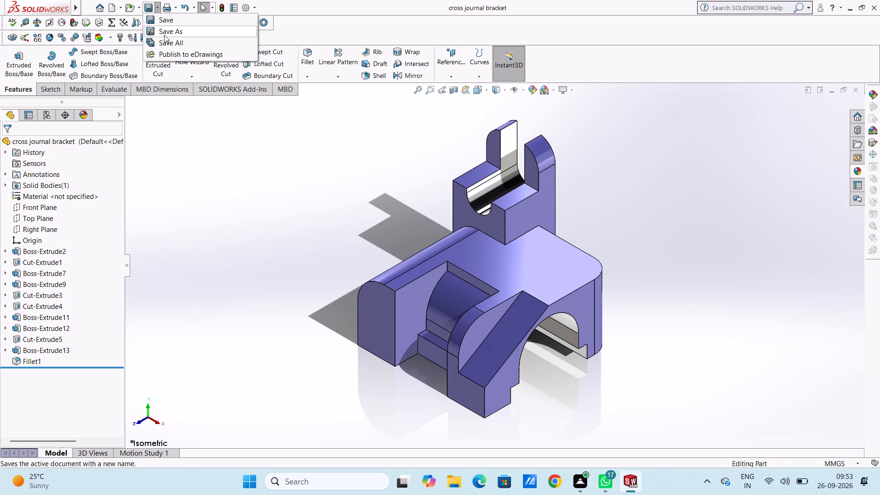
{"action": "left_click", "coordinate": [170, 32]}
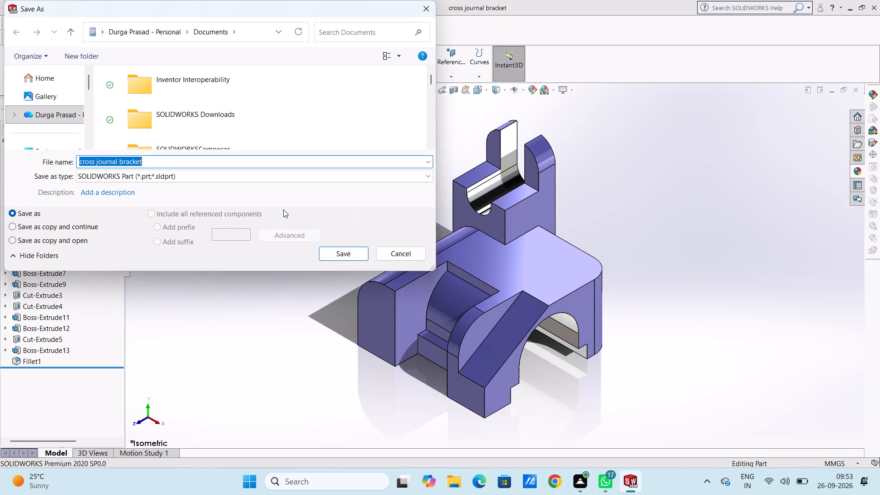
{"action": "left_click", "coordinate": [335, 175]}
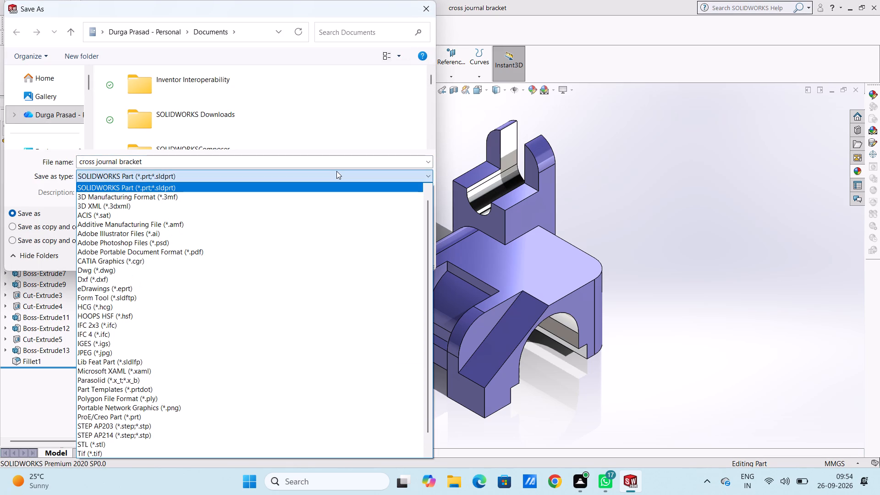
{"action": "left_click", "coordinate": [338, 161]}
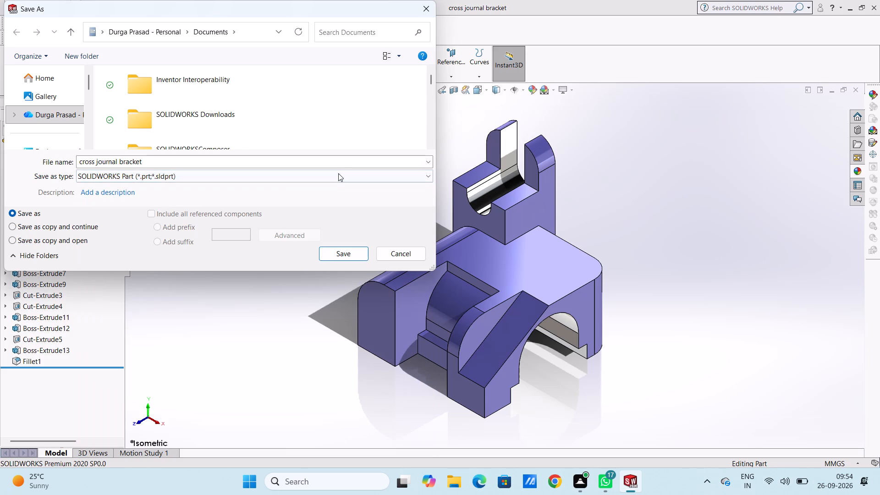
{"action": "left_click", "coordinate": [338, 176]}
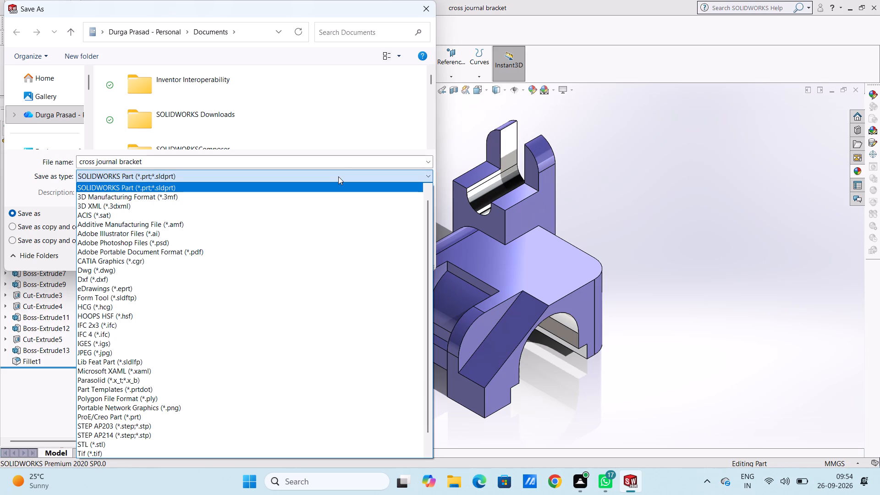
{"action": "left_click", "coordinate": [227, 255]}
{"action": "left_click", "coordinate": [342, 274]}
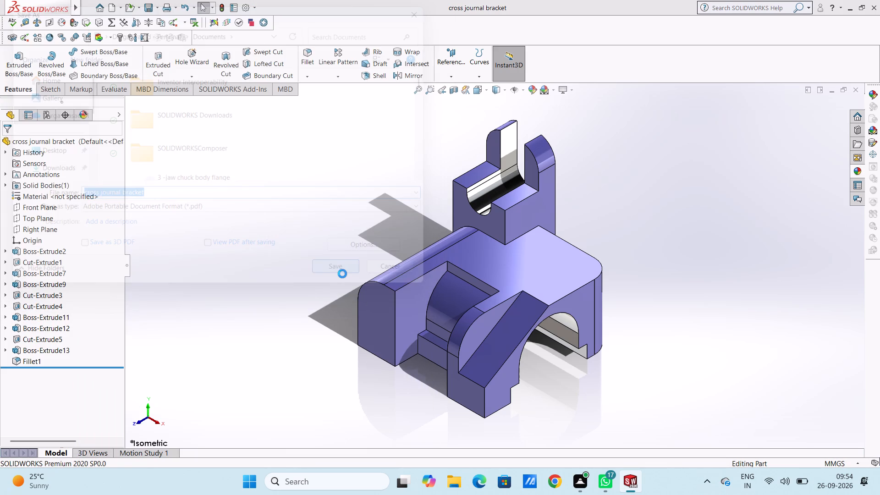